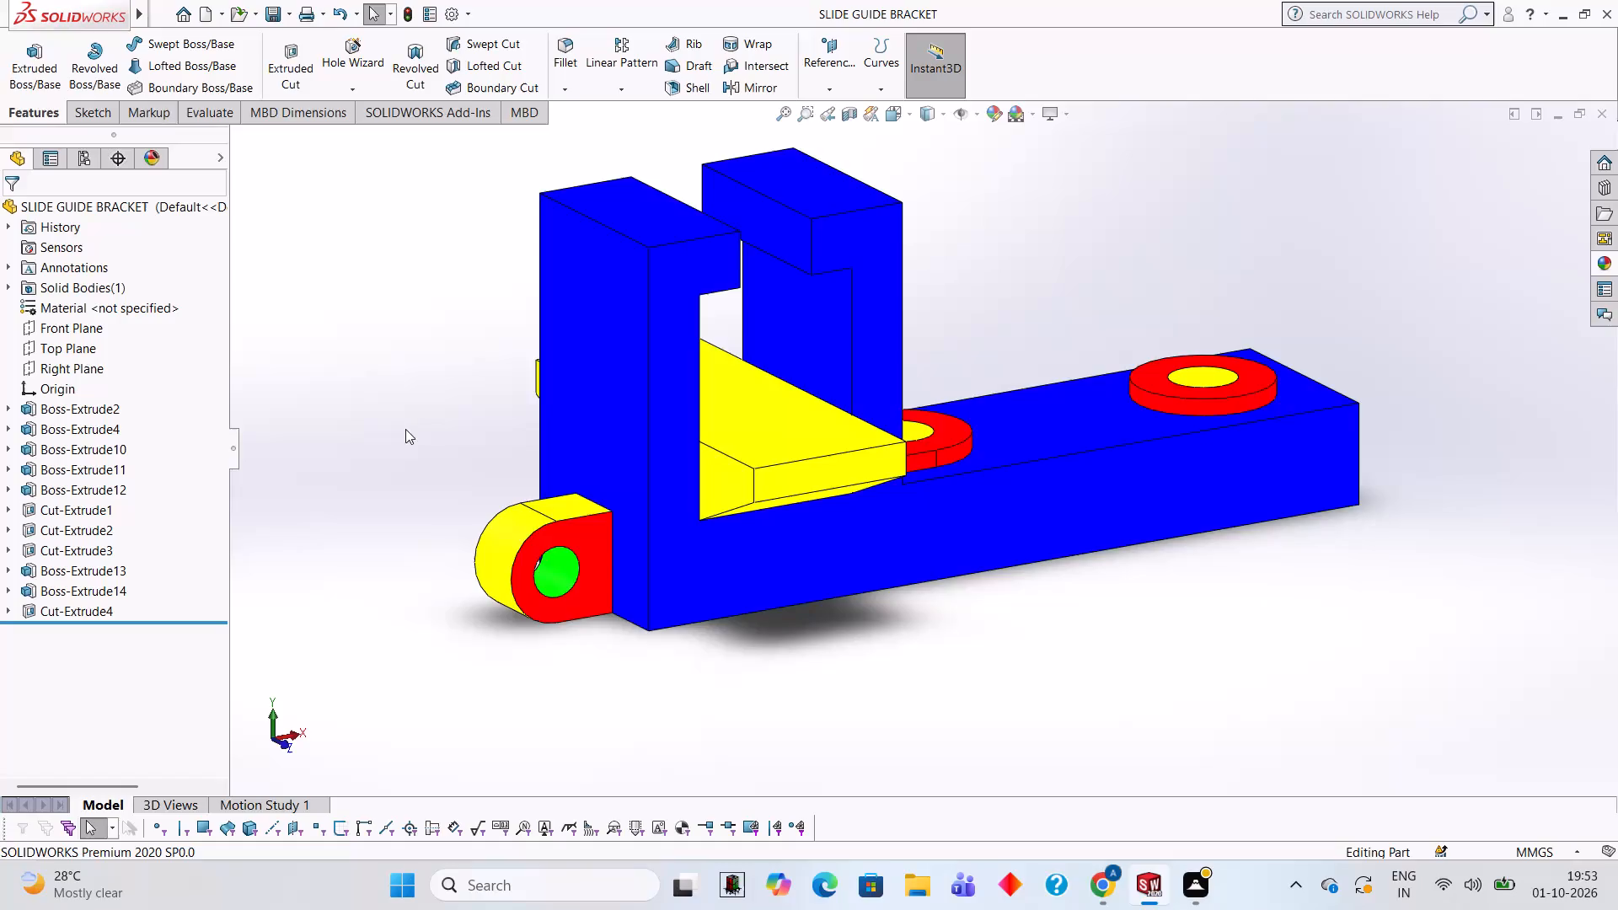
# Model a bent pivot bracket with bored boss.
# Close the slide guide bracket model and create a new part document.
pyautogui.scroll(3, 429, 436)
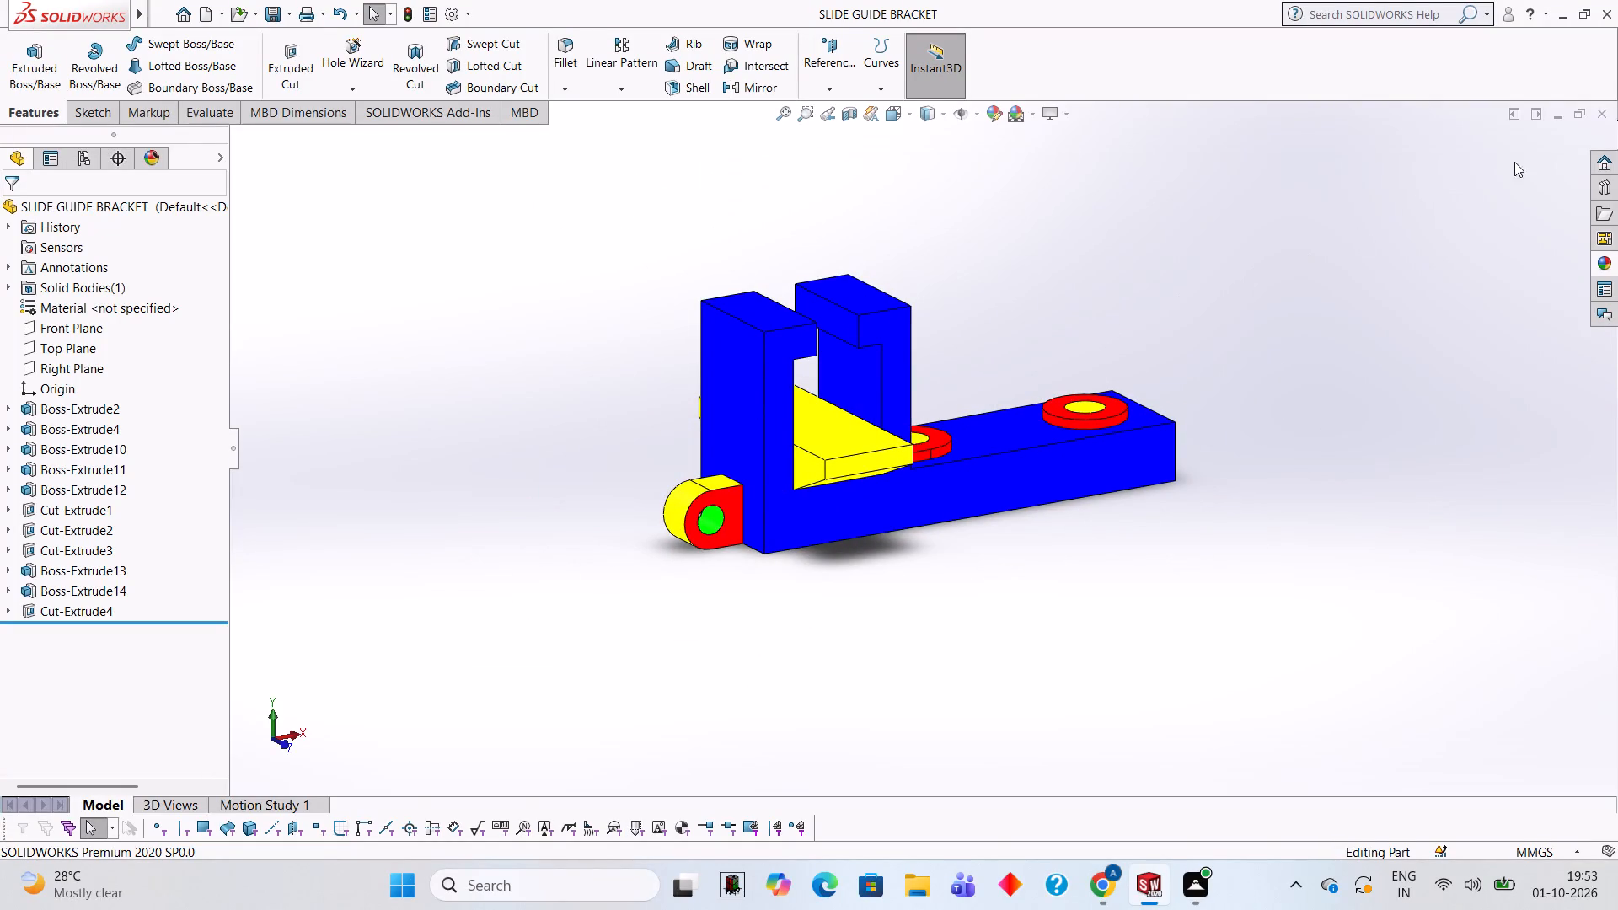
pyautogui.click(1598, 110)
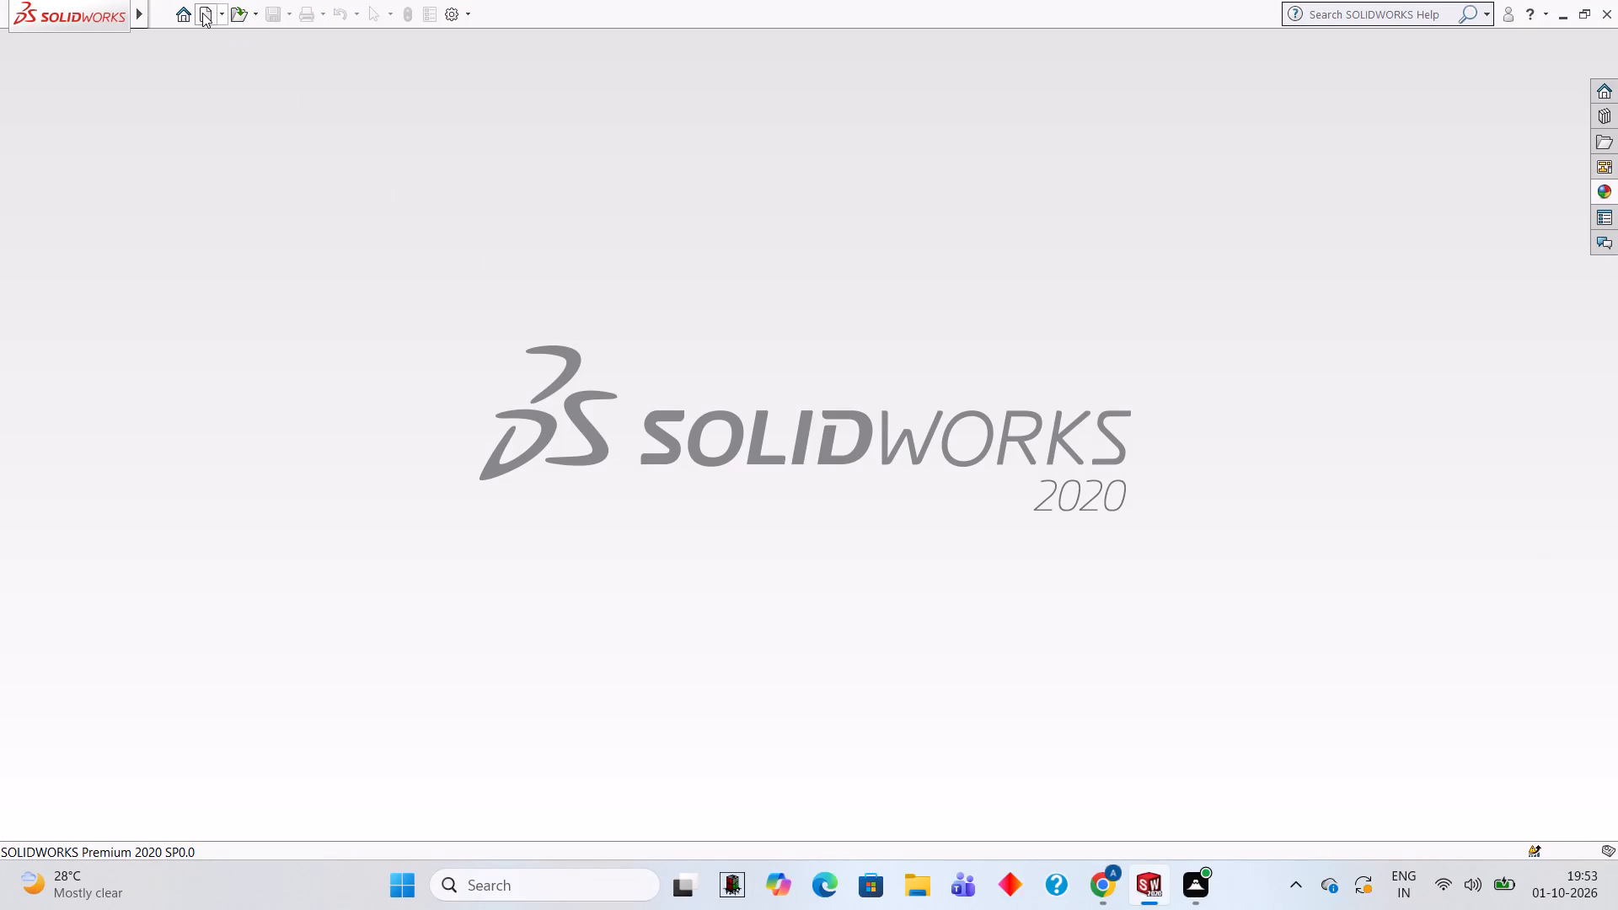
pyautogui.click(202, 13)
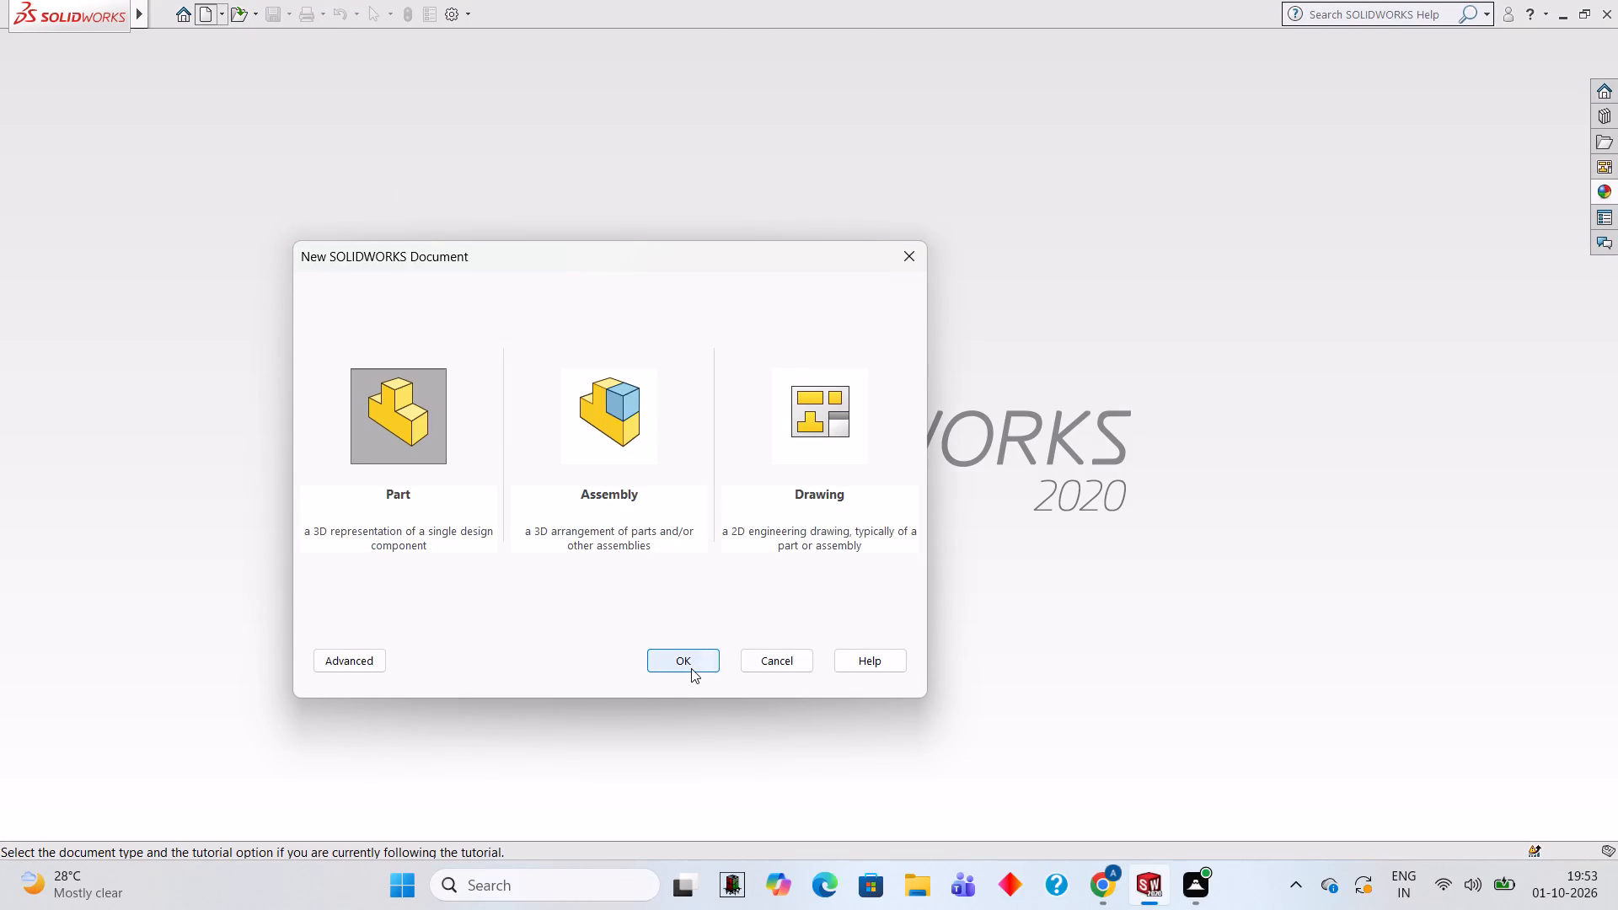
pyautogui.click(691, 668)
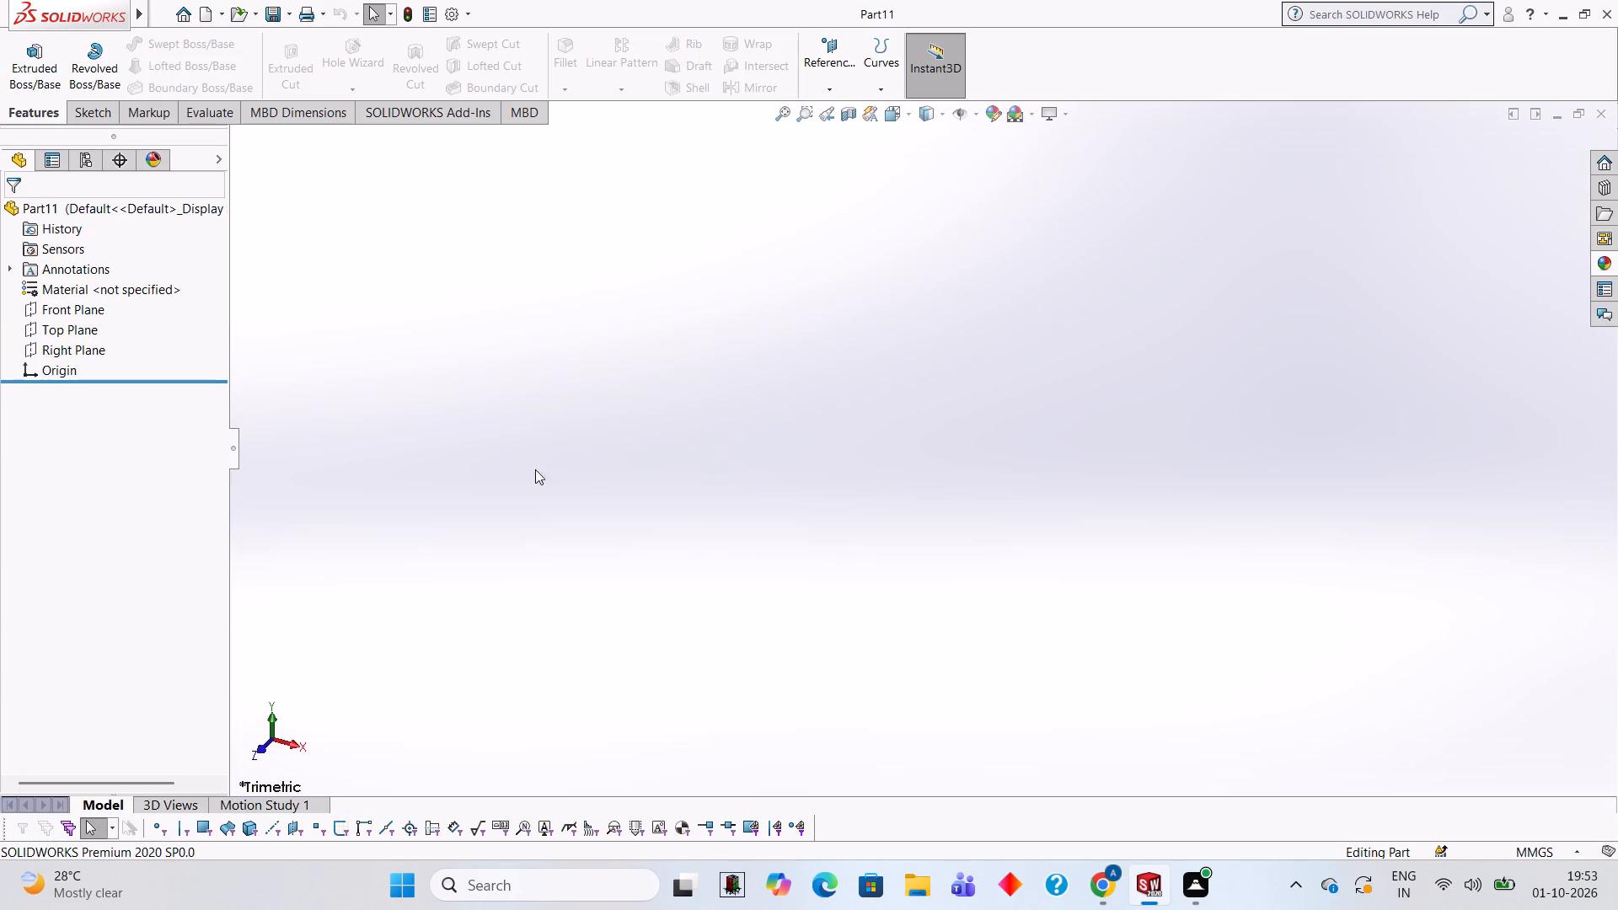
# Start a sketch on the Front Plane and draw a 50 mm diameter circle centred on the origin.
pyautogui.click(85, 318)
pyautogui.click(99, 299)
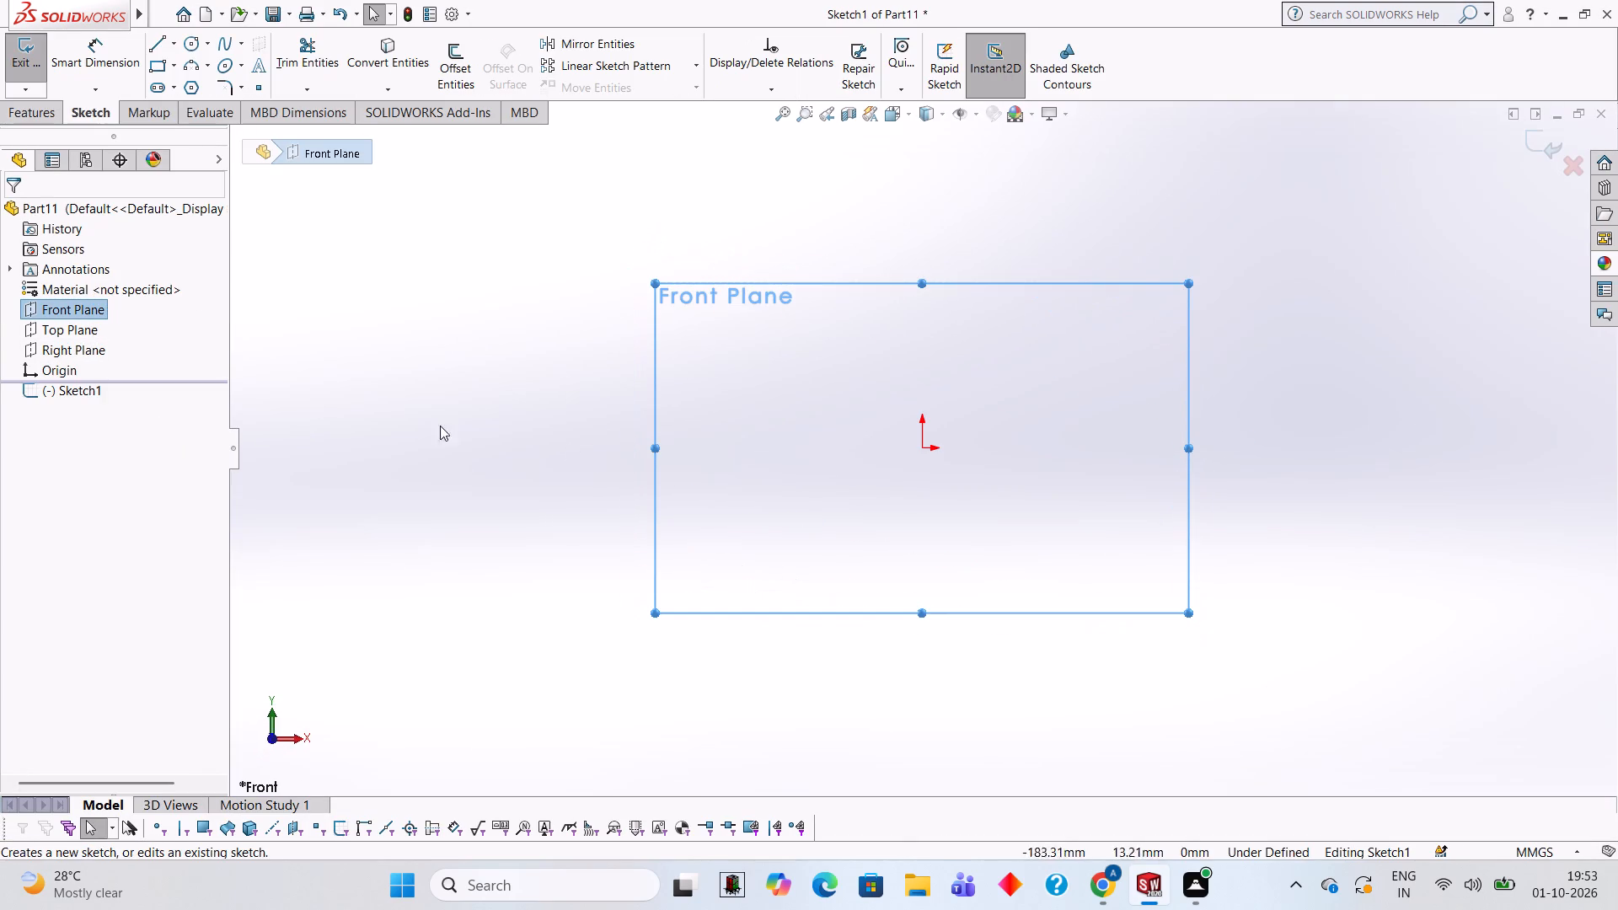
pyautogui.click(703, 409)
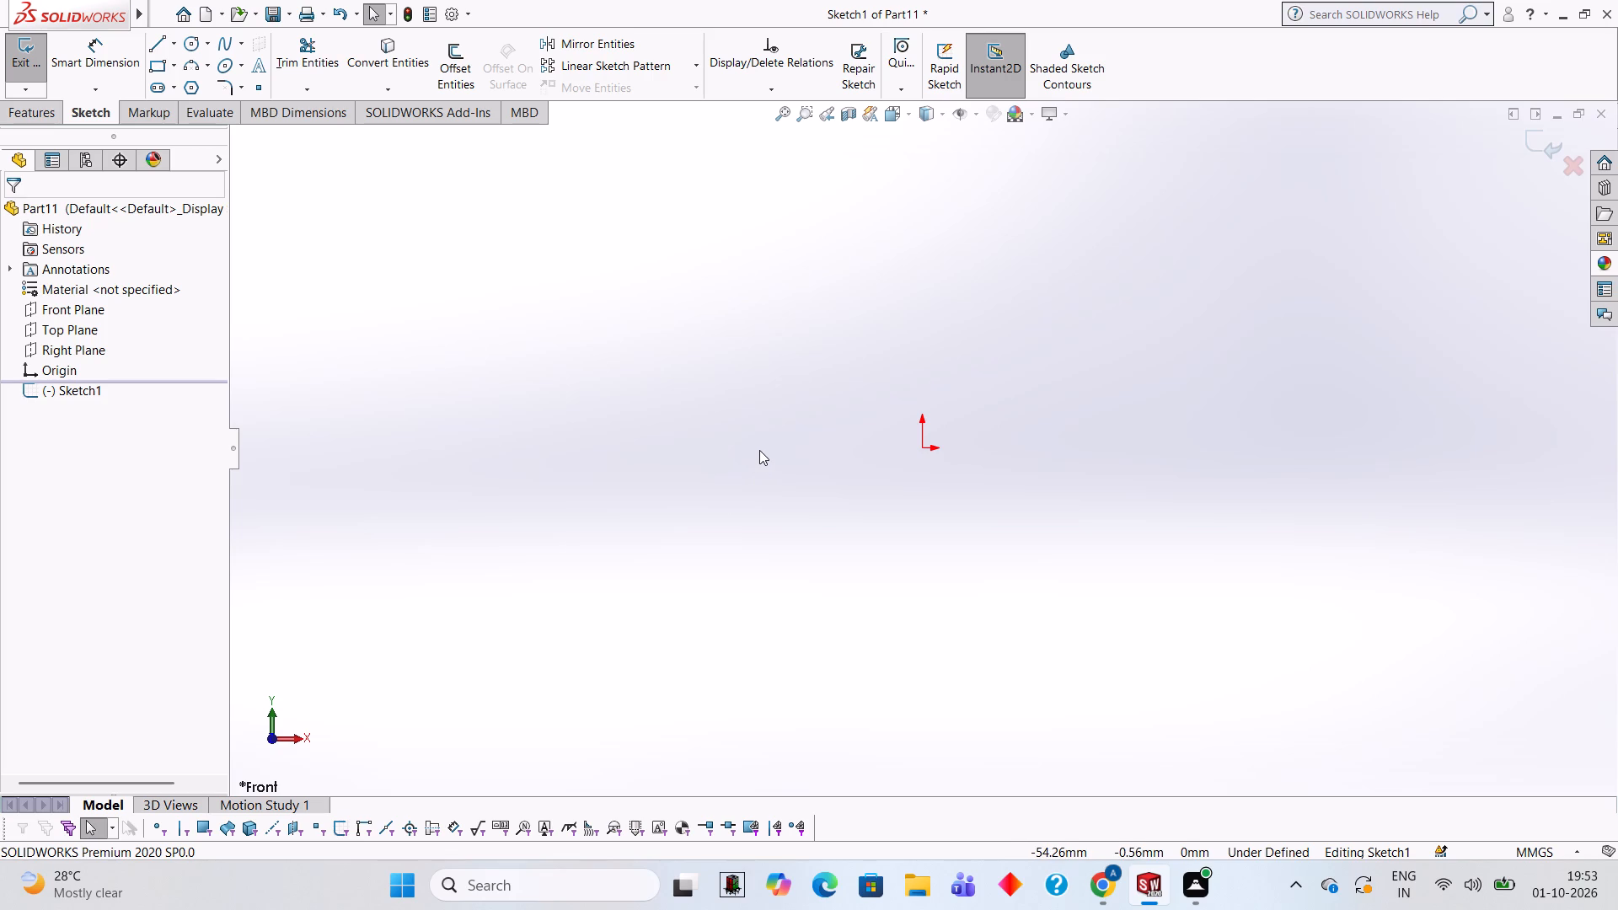
pyautogui.click(193, 46)
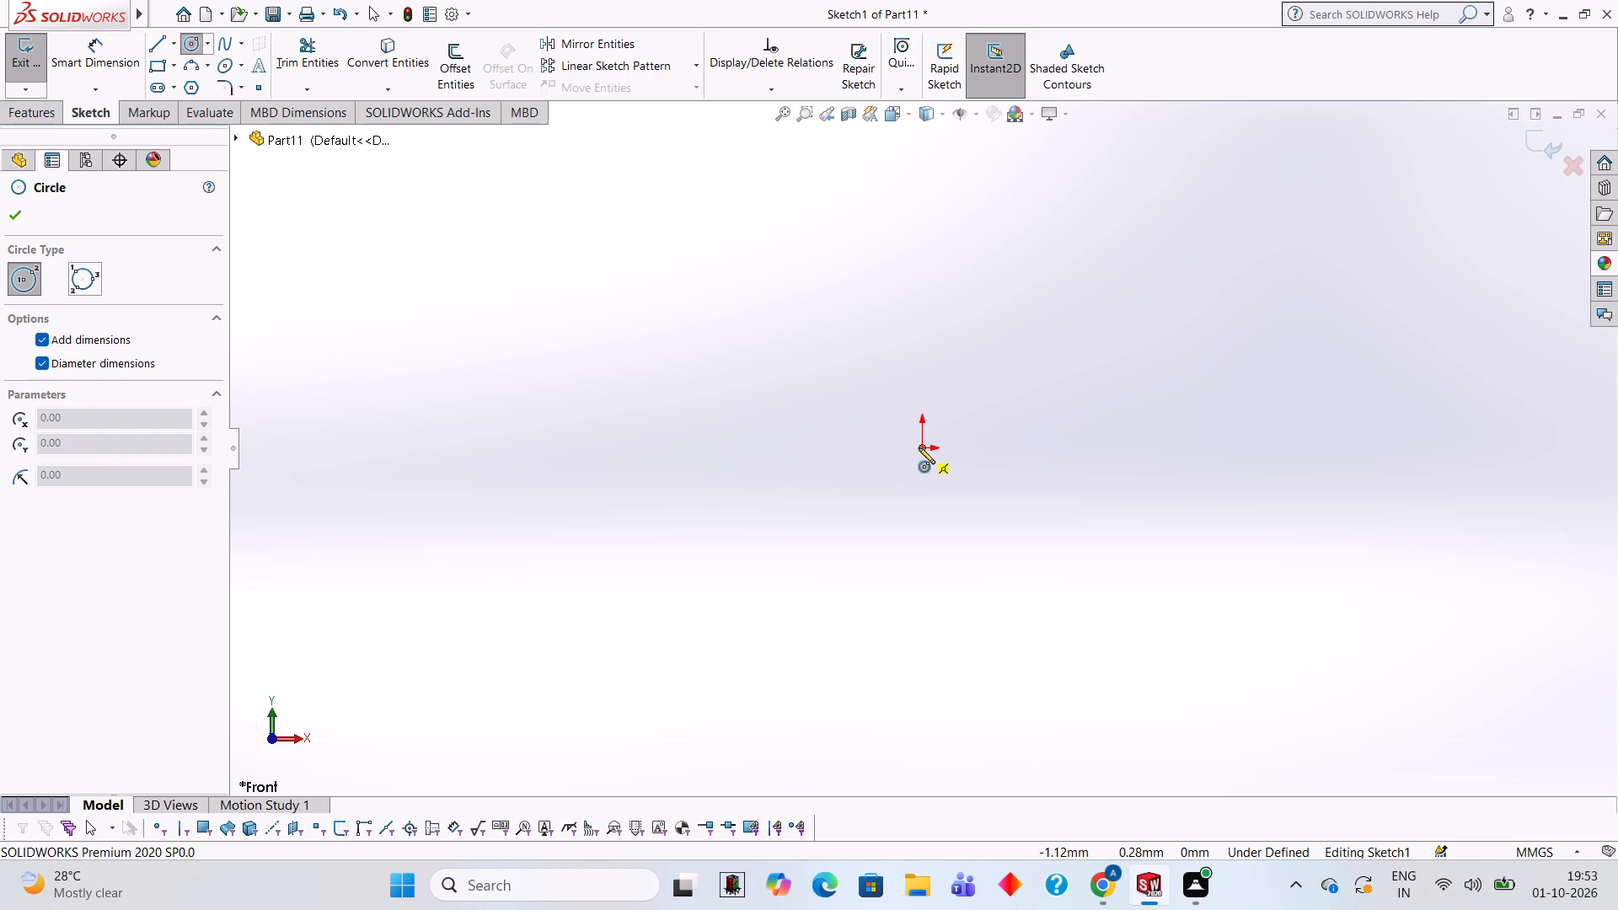
pyautogui.click(919, 447)
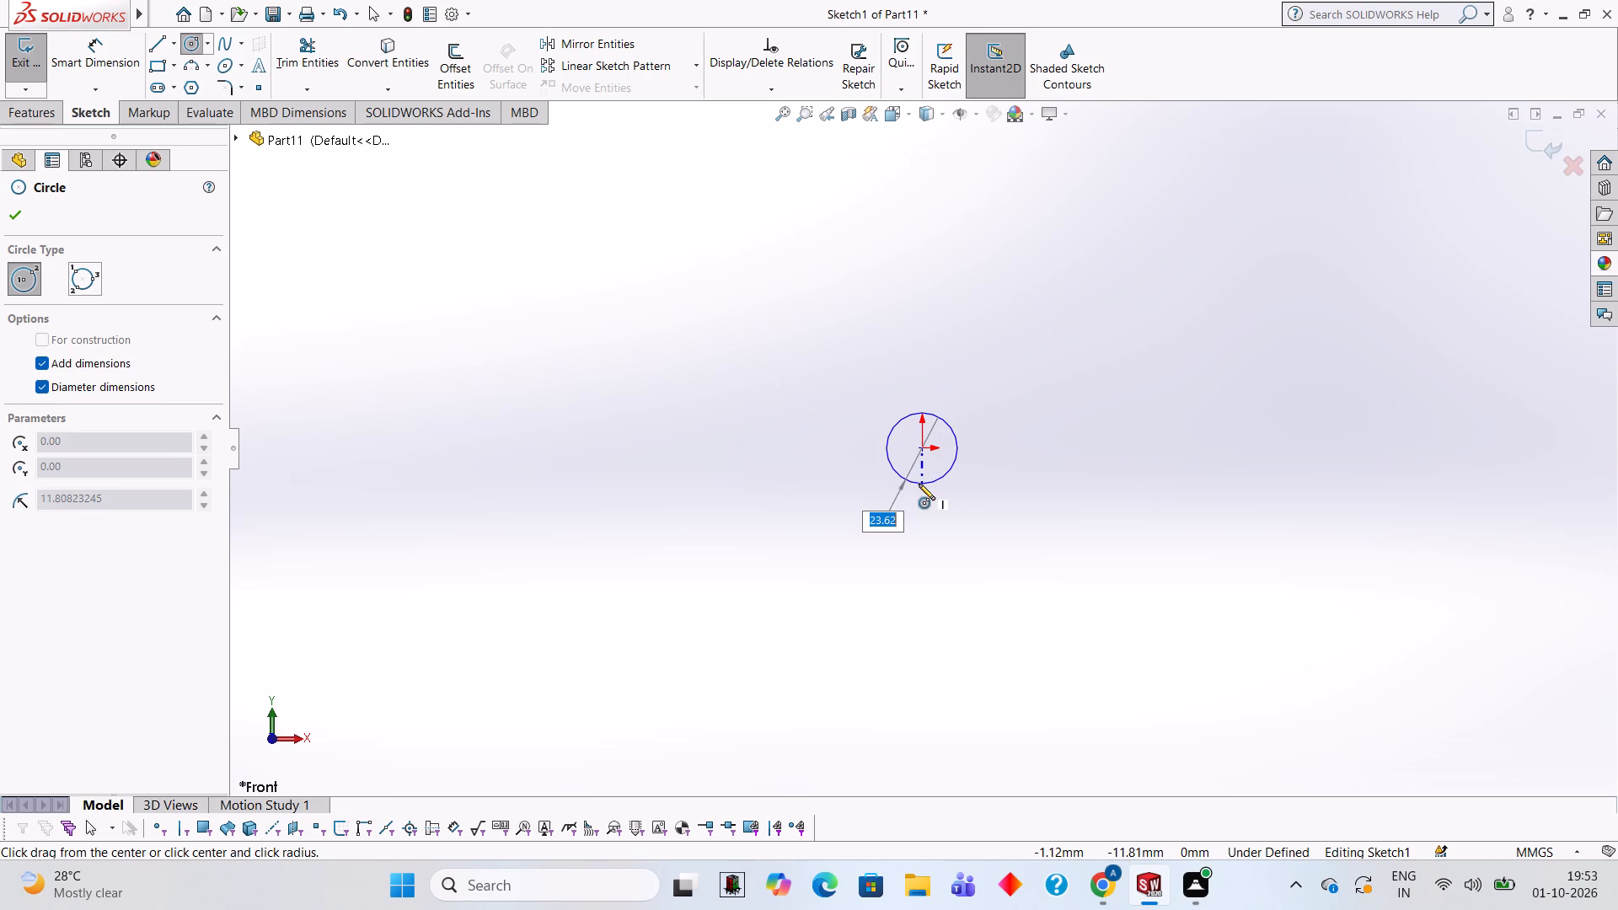
pyautogui.write('50')
pyautogui.press('Return')
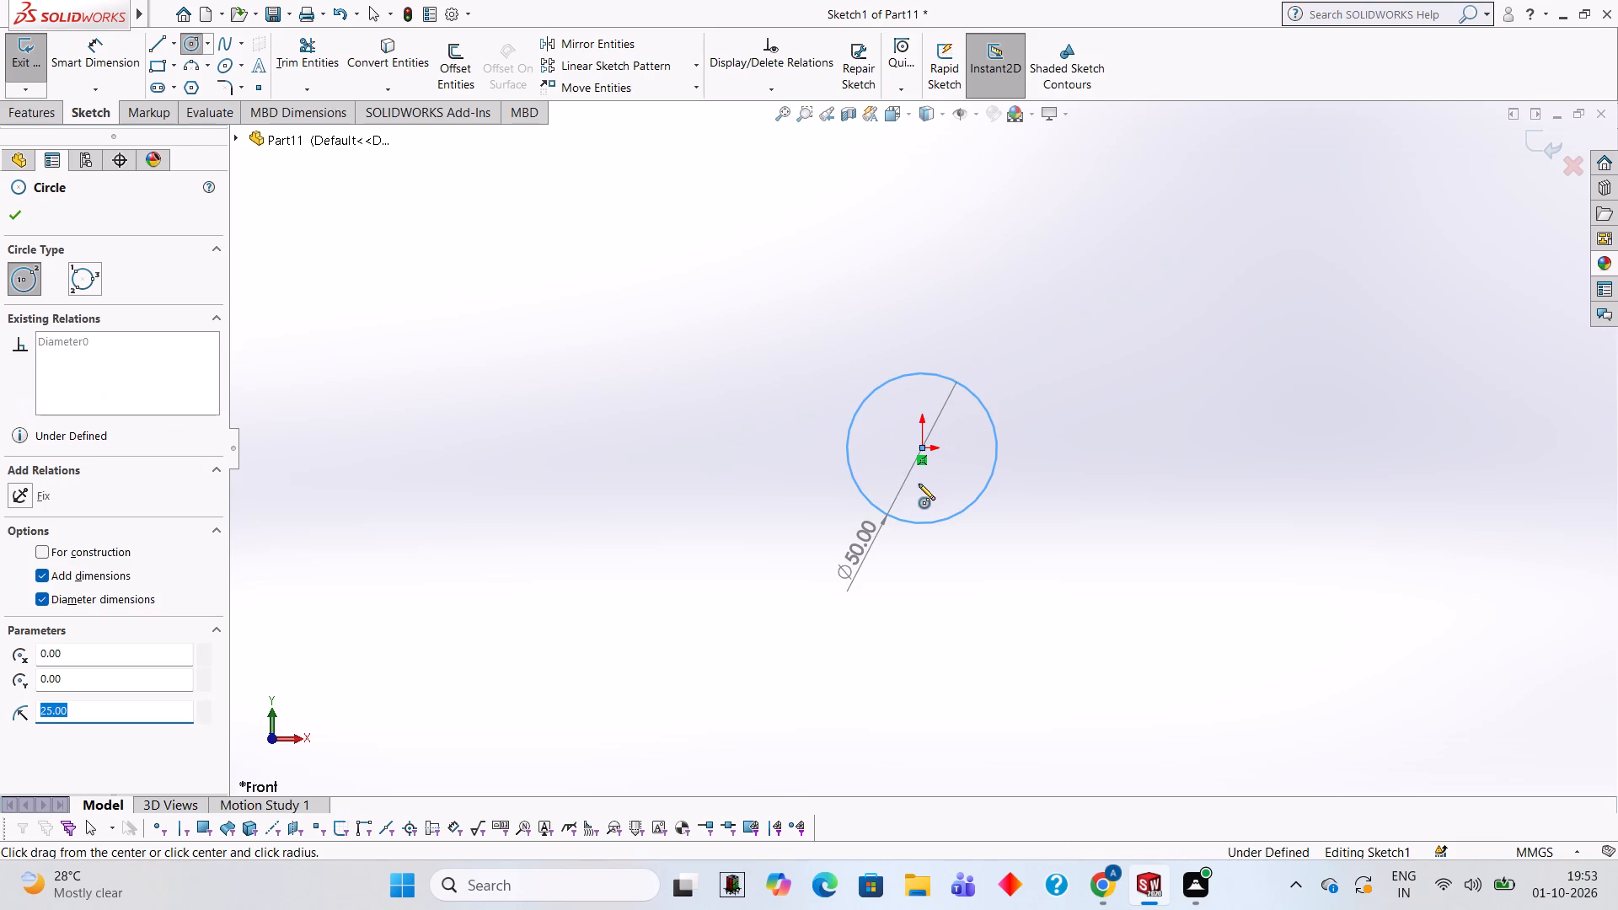
# Calculate 56+16 in Calculator and close it again.
pyautogui.scroll(-3, 919, 484)
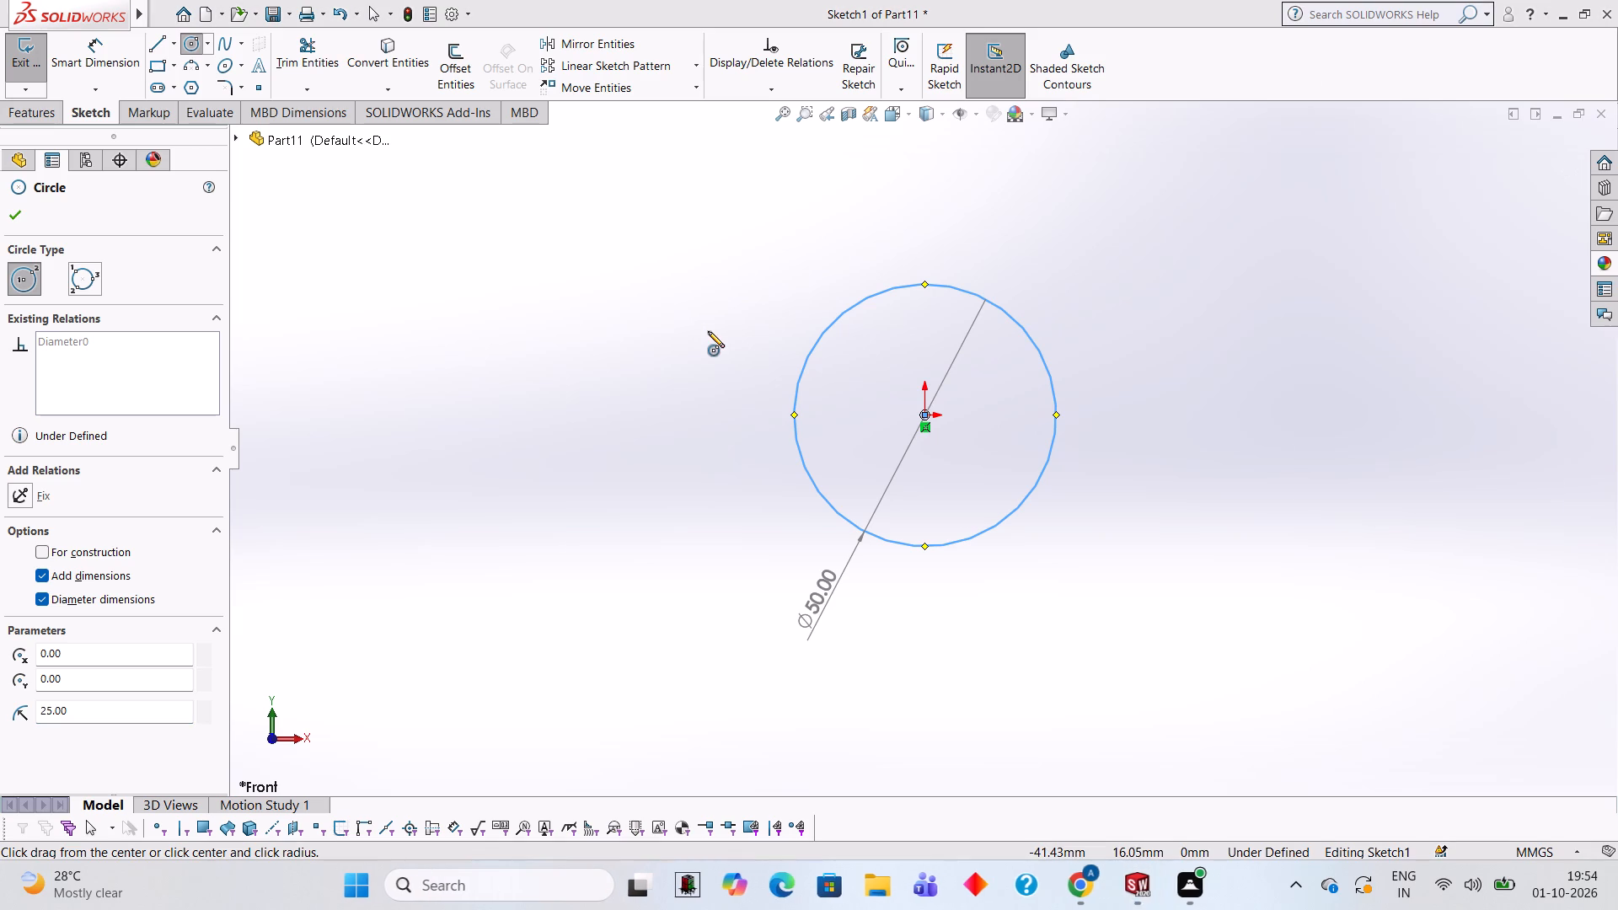
pyautogui.write('56+16')
pyautogui.press('Return')
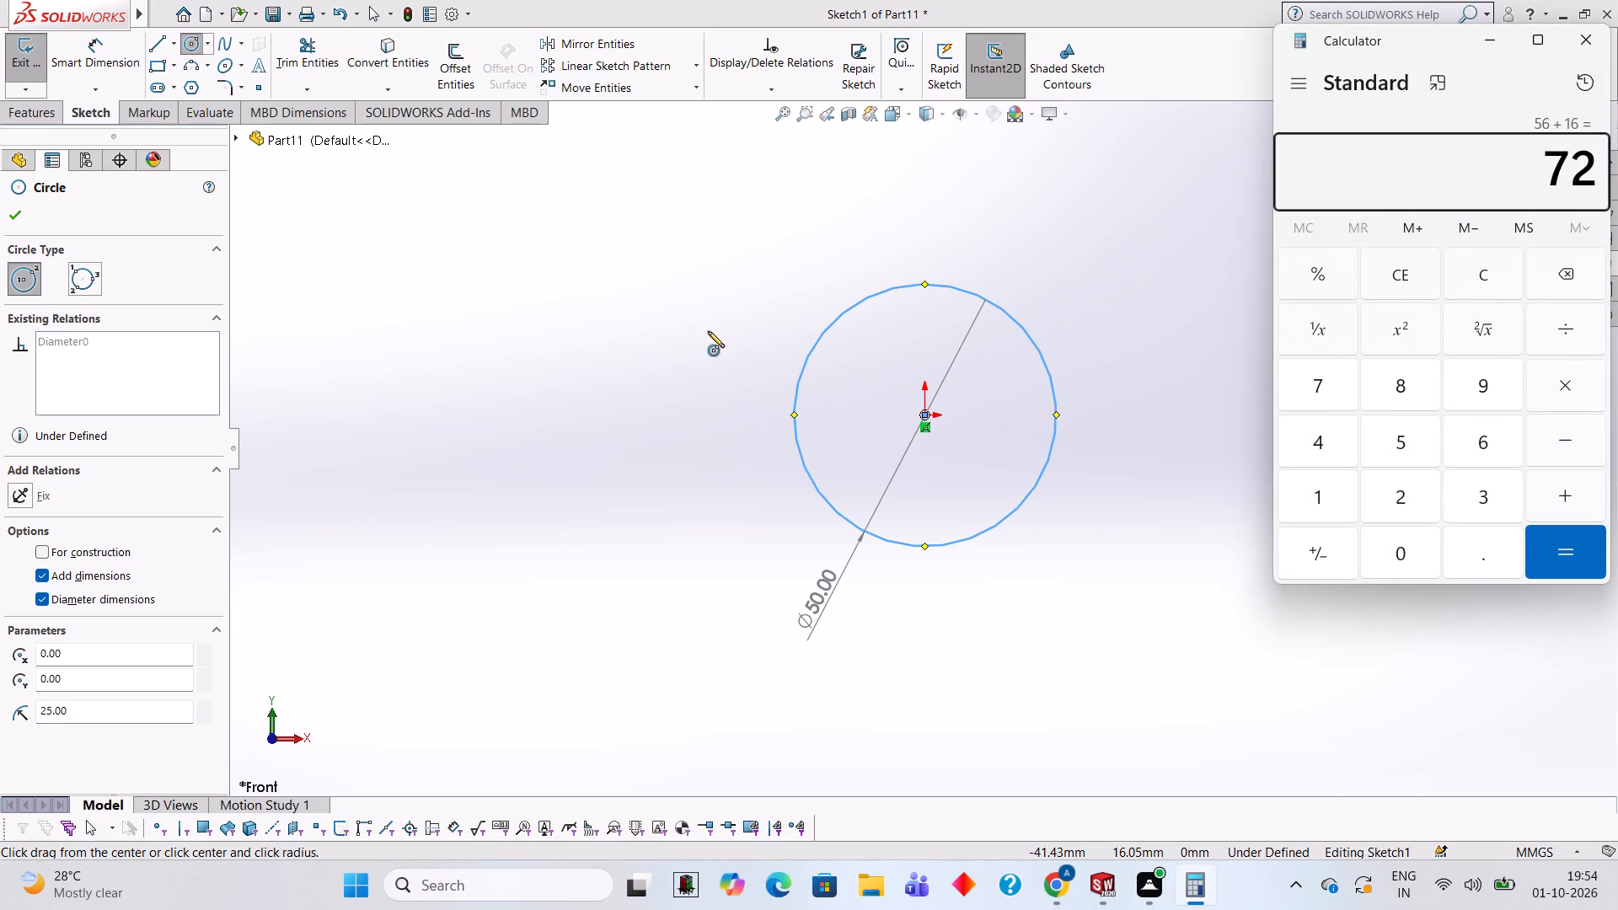
pyautogui.click(1573, 51)
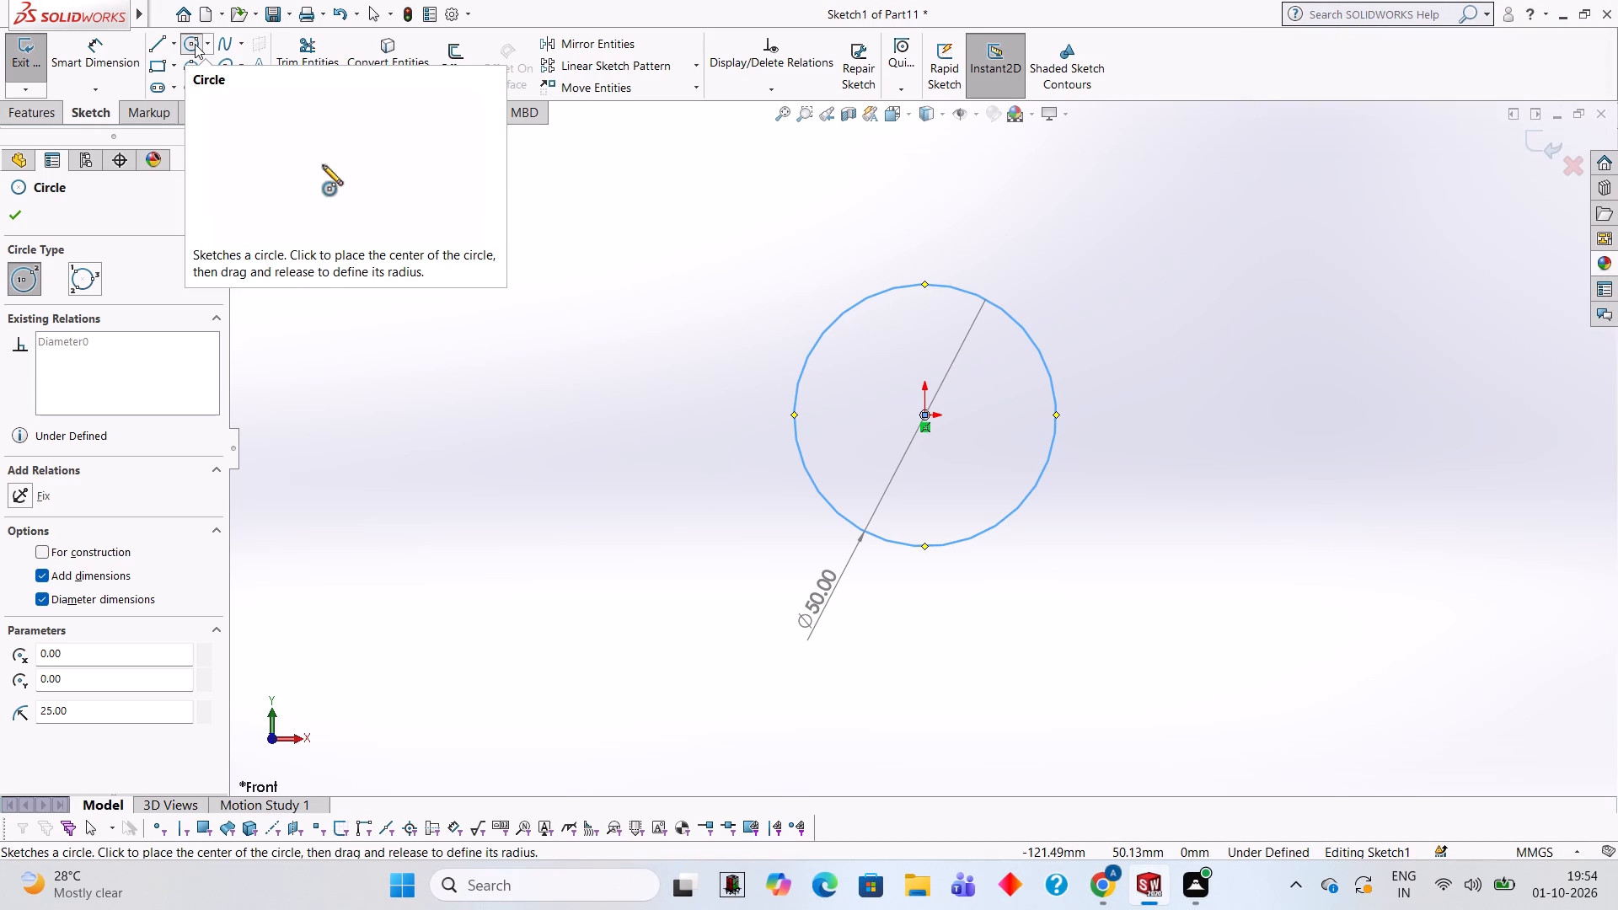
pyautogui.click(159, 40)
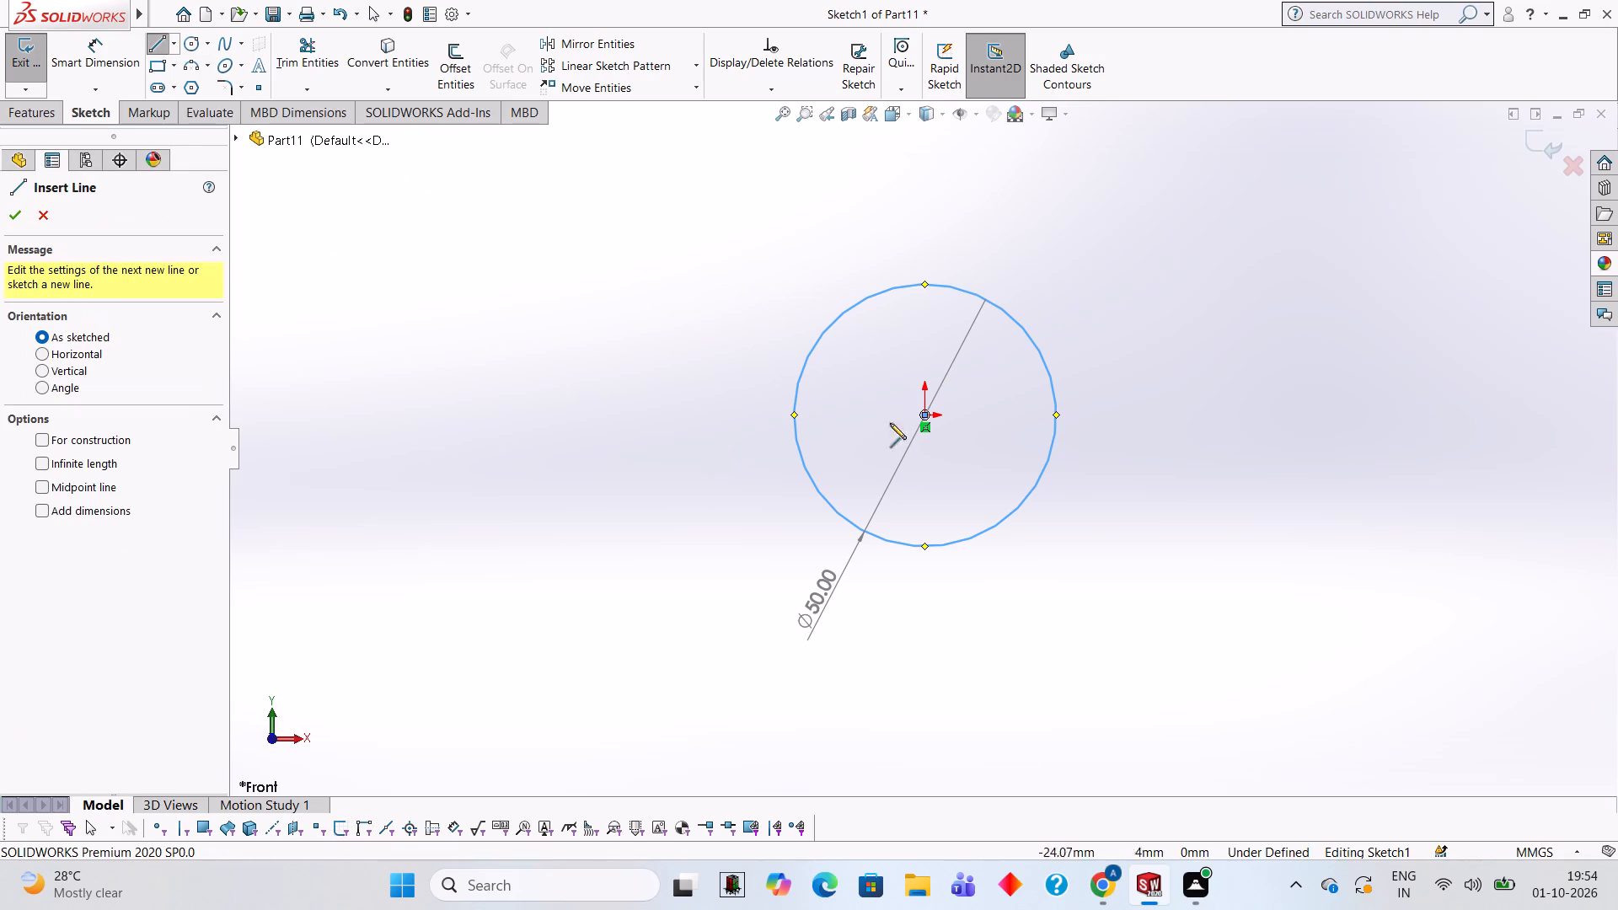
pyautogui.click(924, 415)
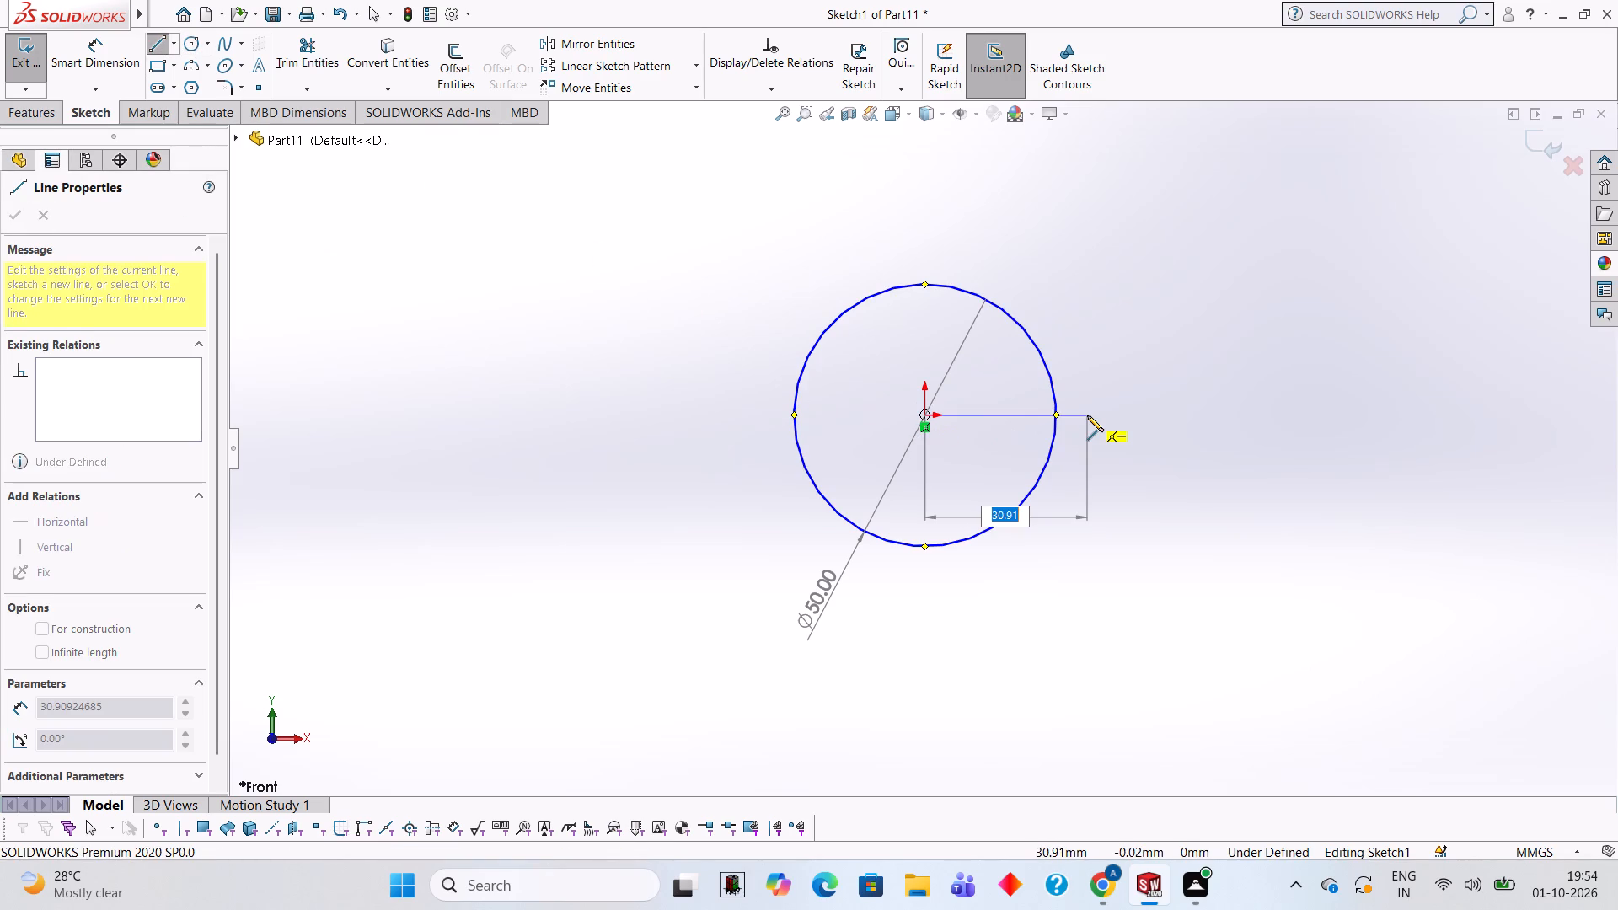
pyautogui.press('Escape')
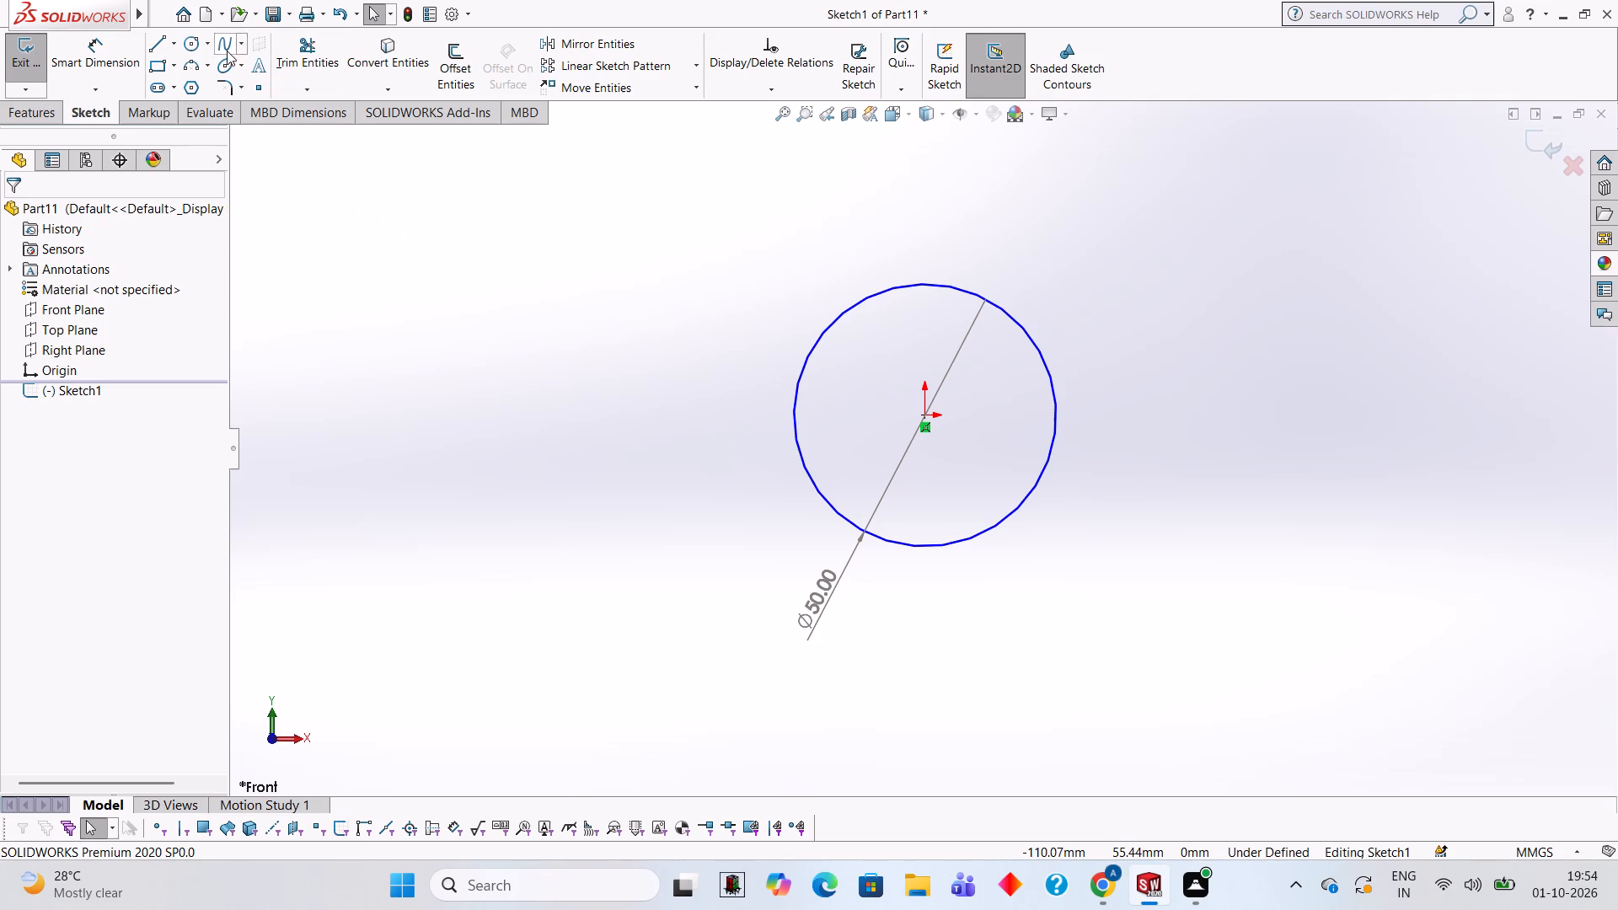
# From the circle's bottom point, sketch connected lines 72 mm horizontally to the right, 82 mm vertically up and 16 mm horizontally back.
pyautogui.click(149, 46)
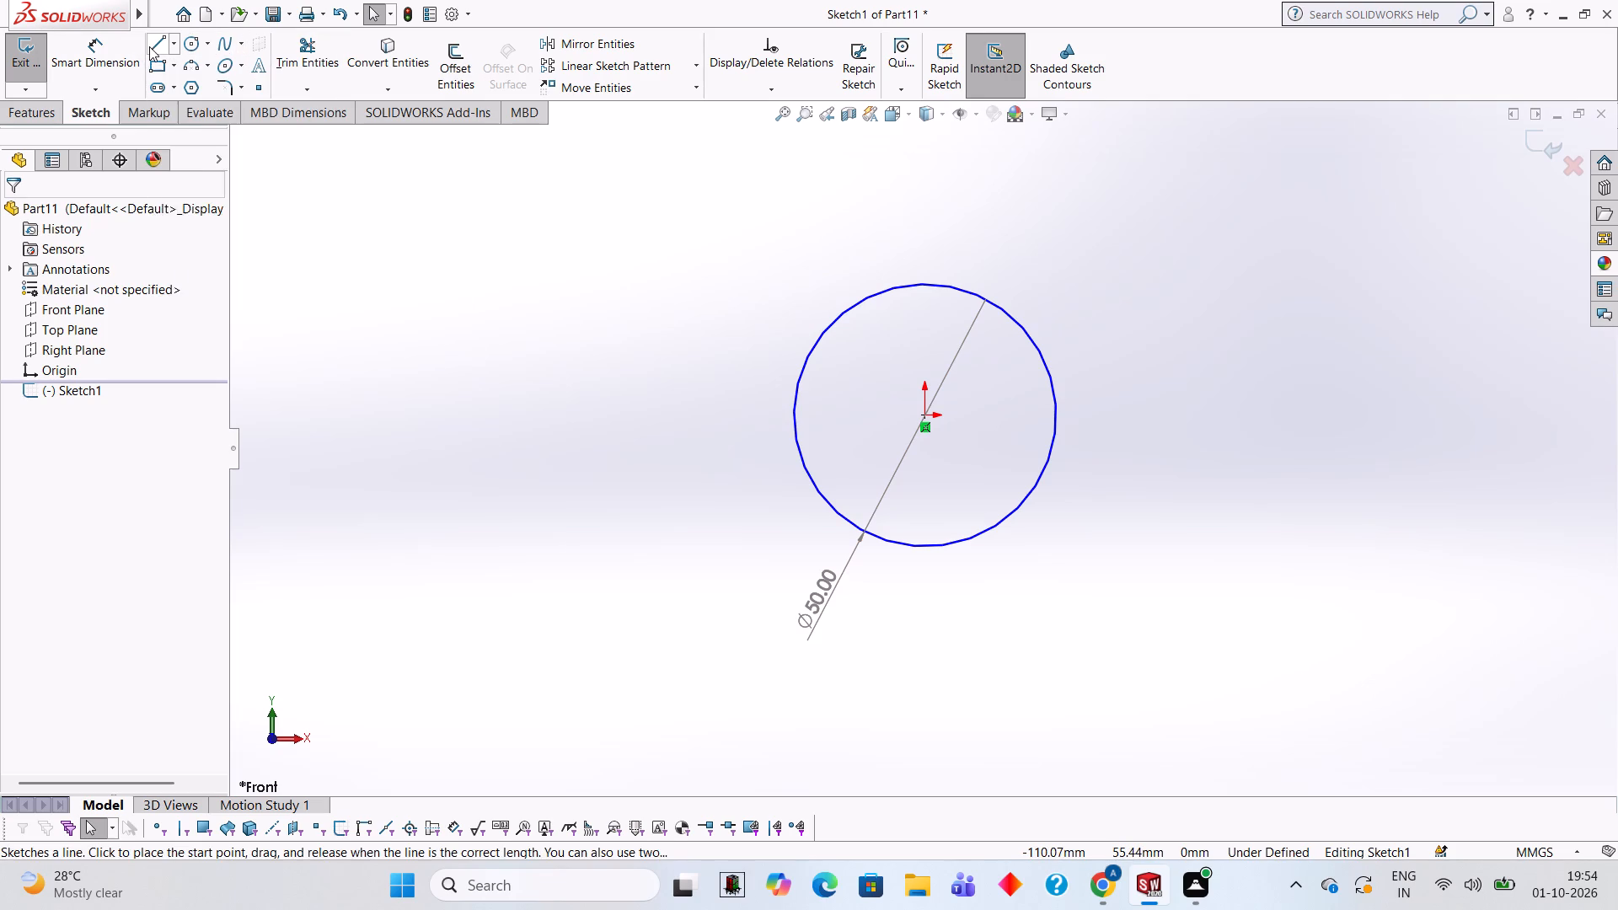
pyautogui.click(923, 543)
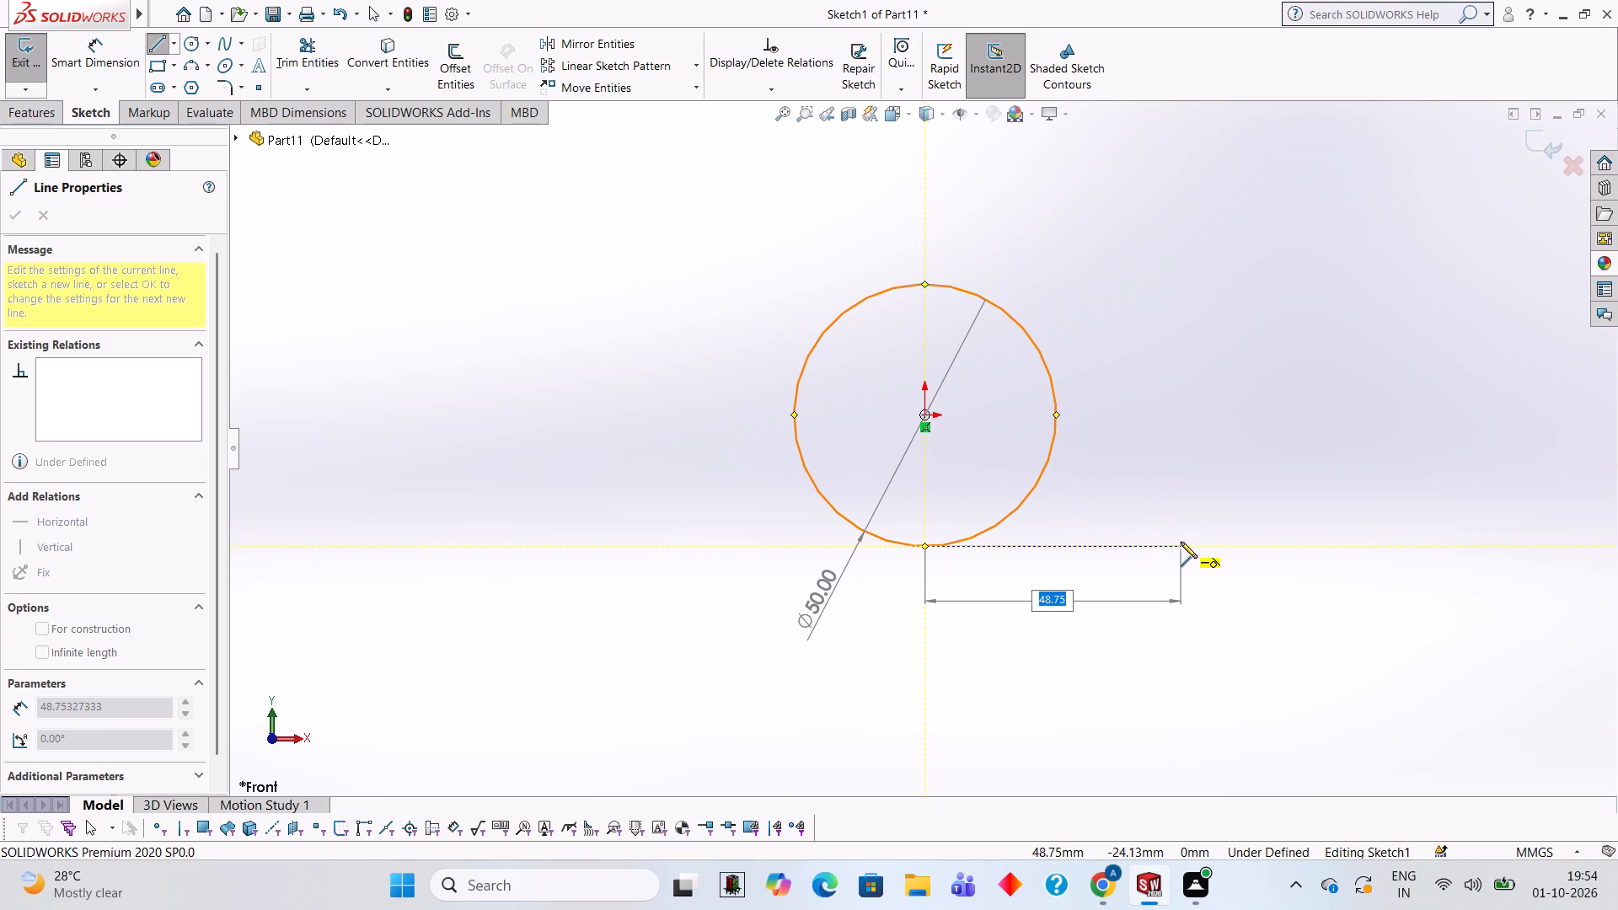
pyautogui.write('72')
pyautogui.press('Return')
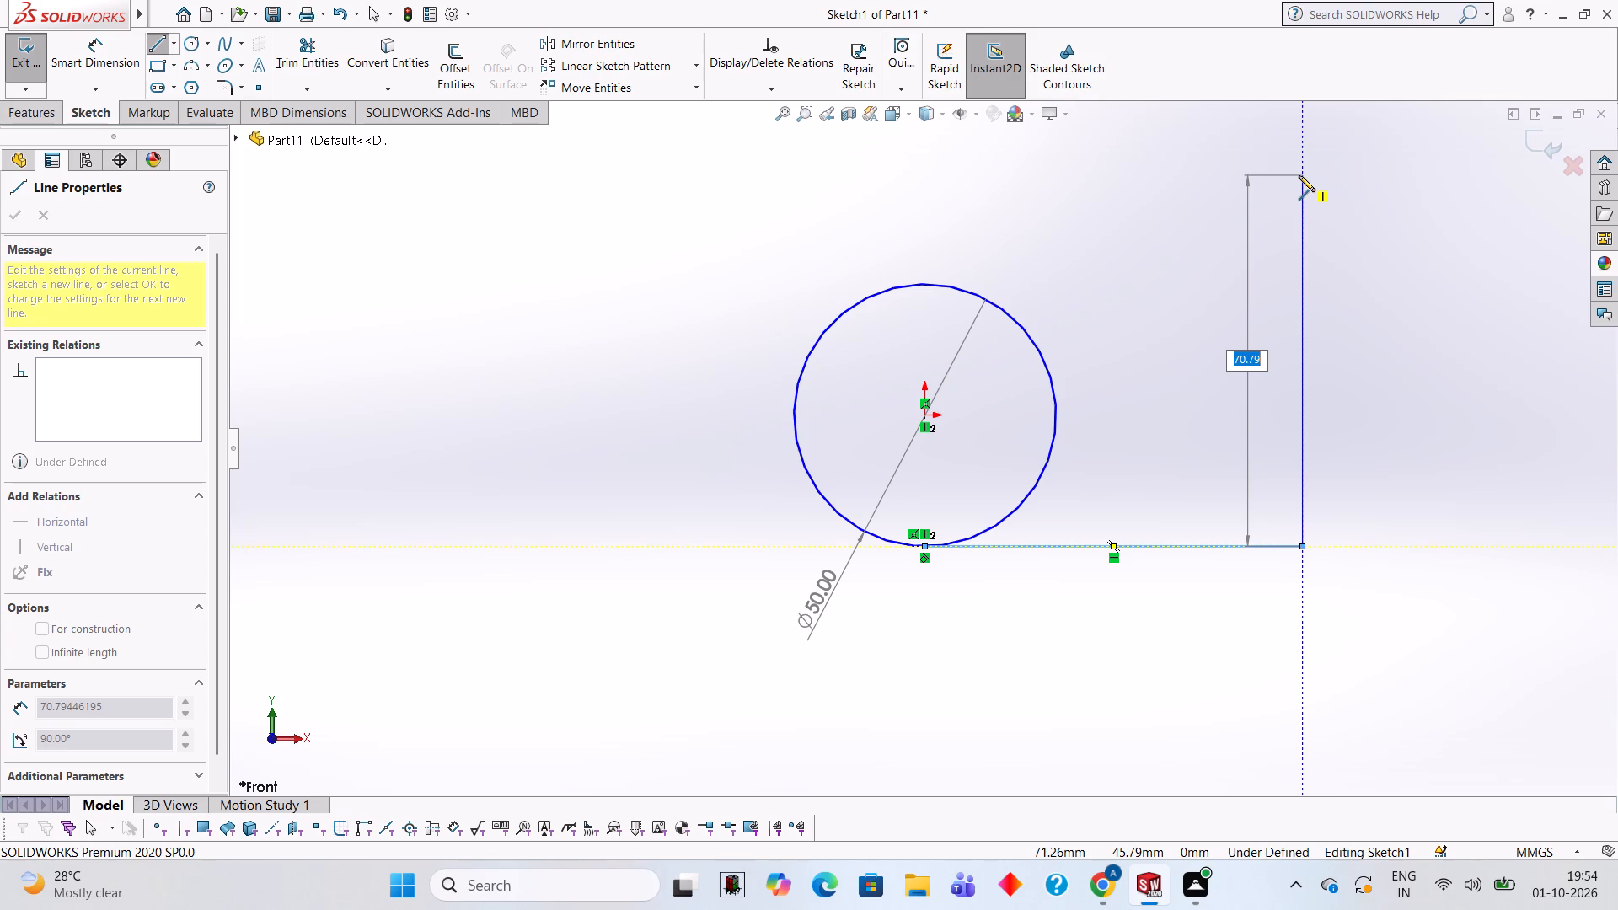
pyautogui.write('82')
pyautogui.press('Return')
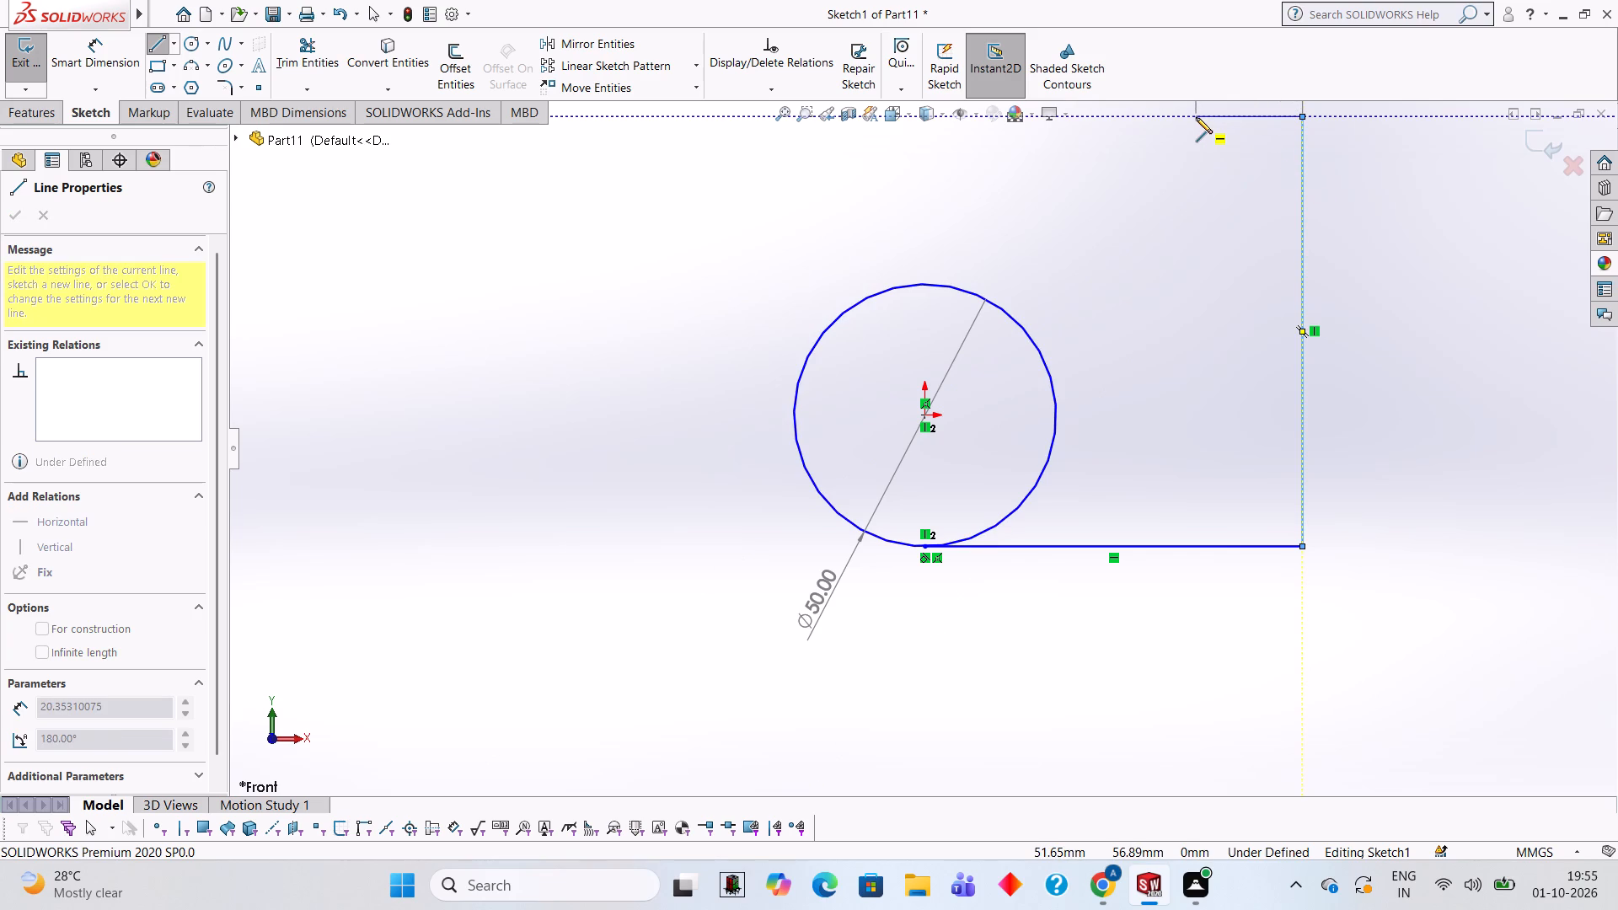
pyautogui.write('16')
pyautogui.press('Return')
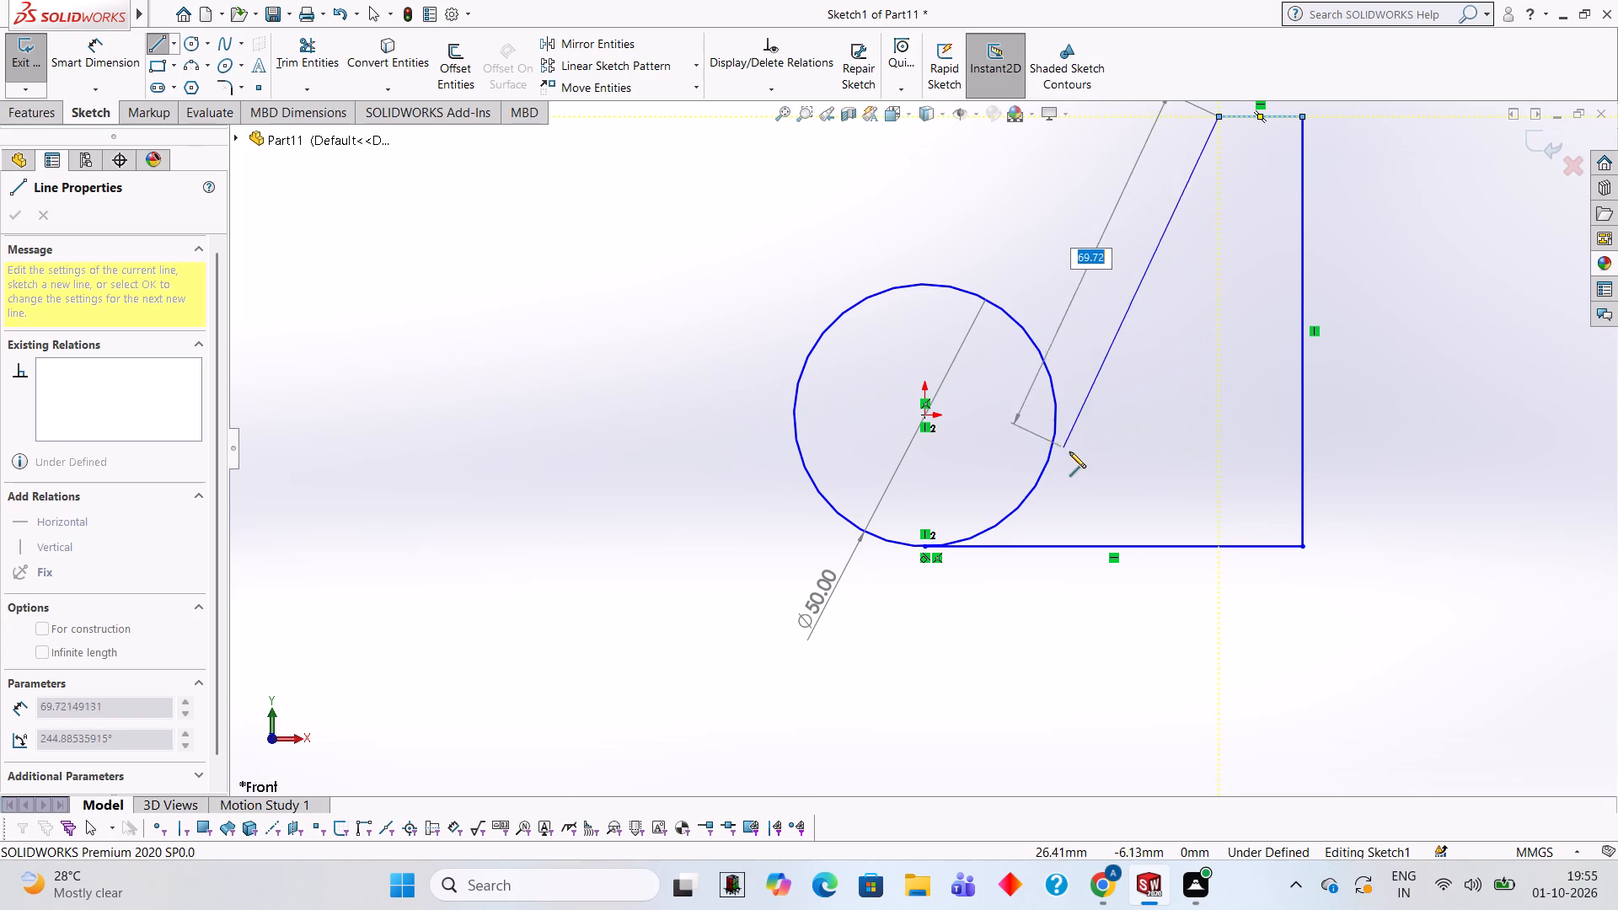
# Continue the profile with a vertical line about 61 mm down, a short vertical extension and a horizontal line about 33 mm to the circle.
pyautogui.click(1214, 436)
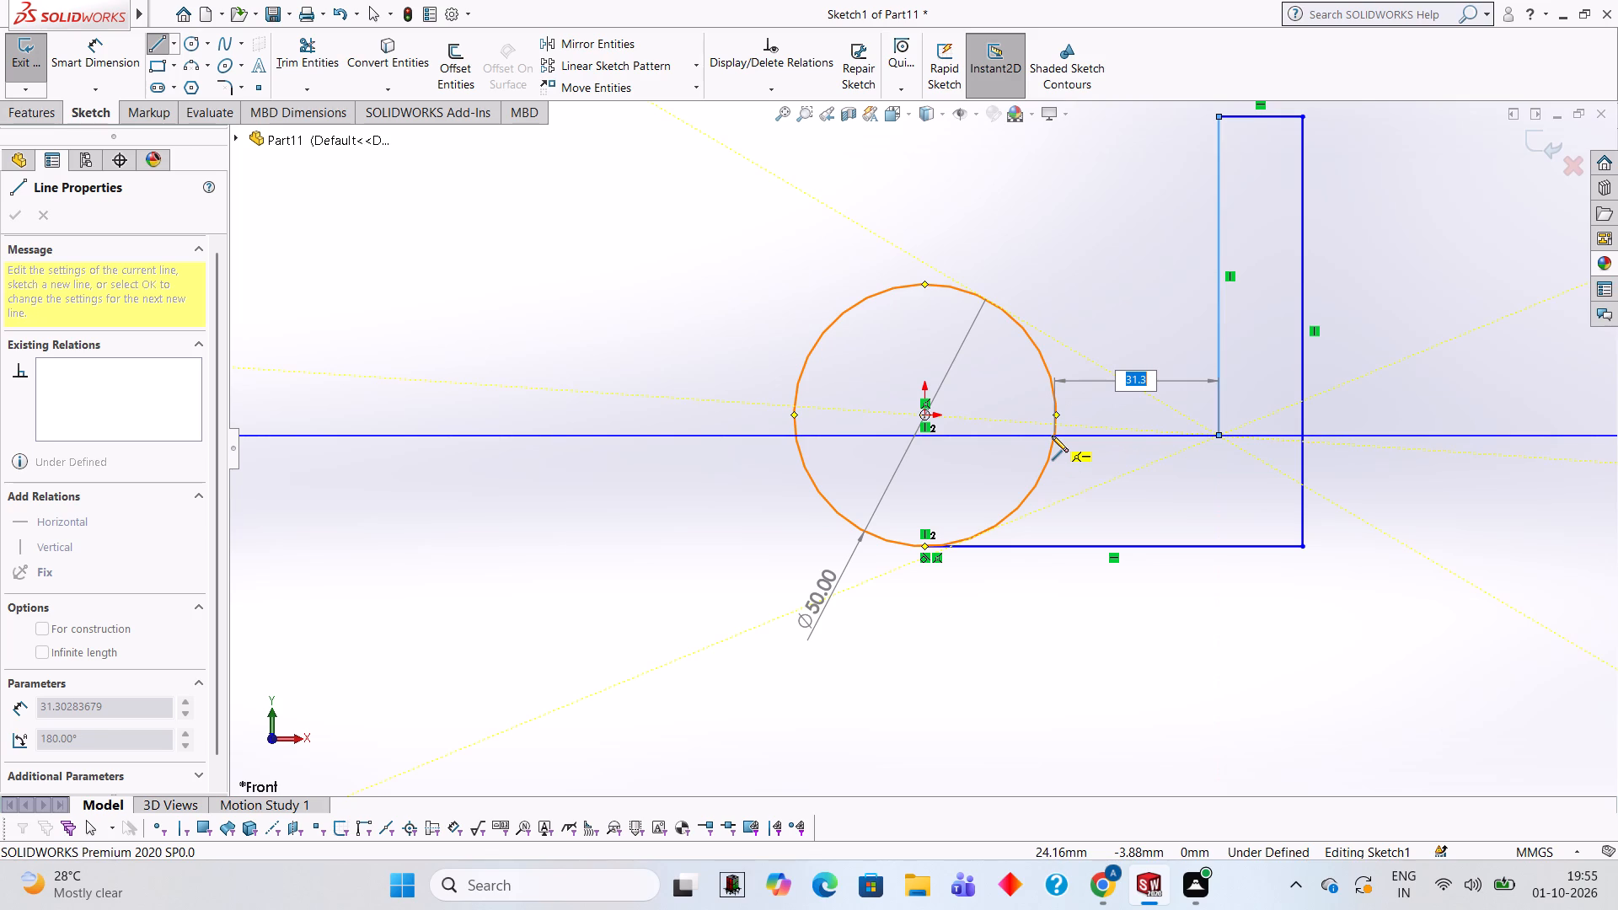
pyautogui.click(1217, 470)
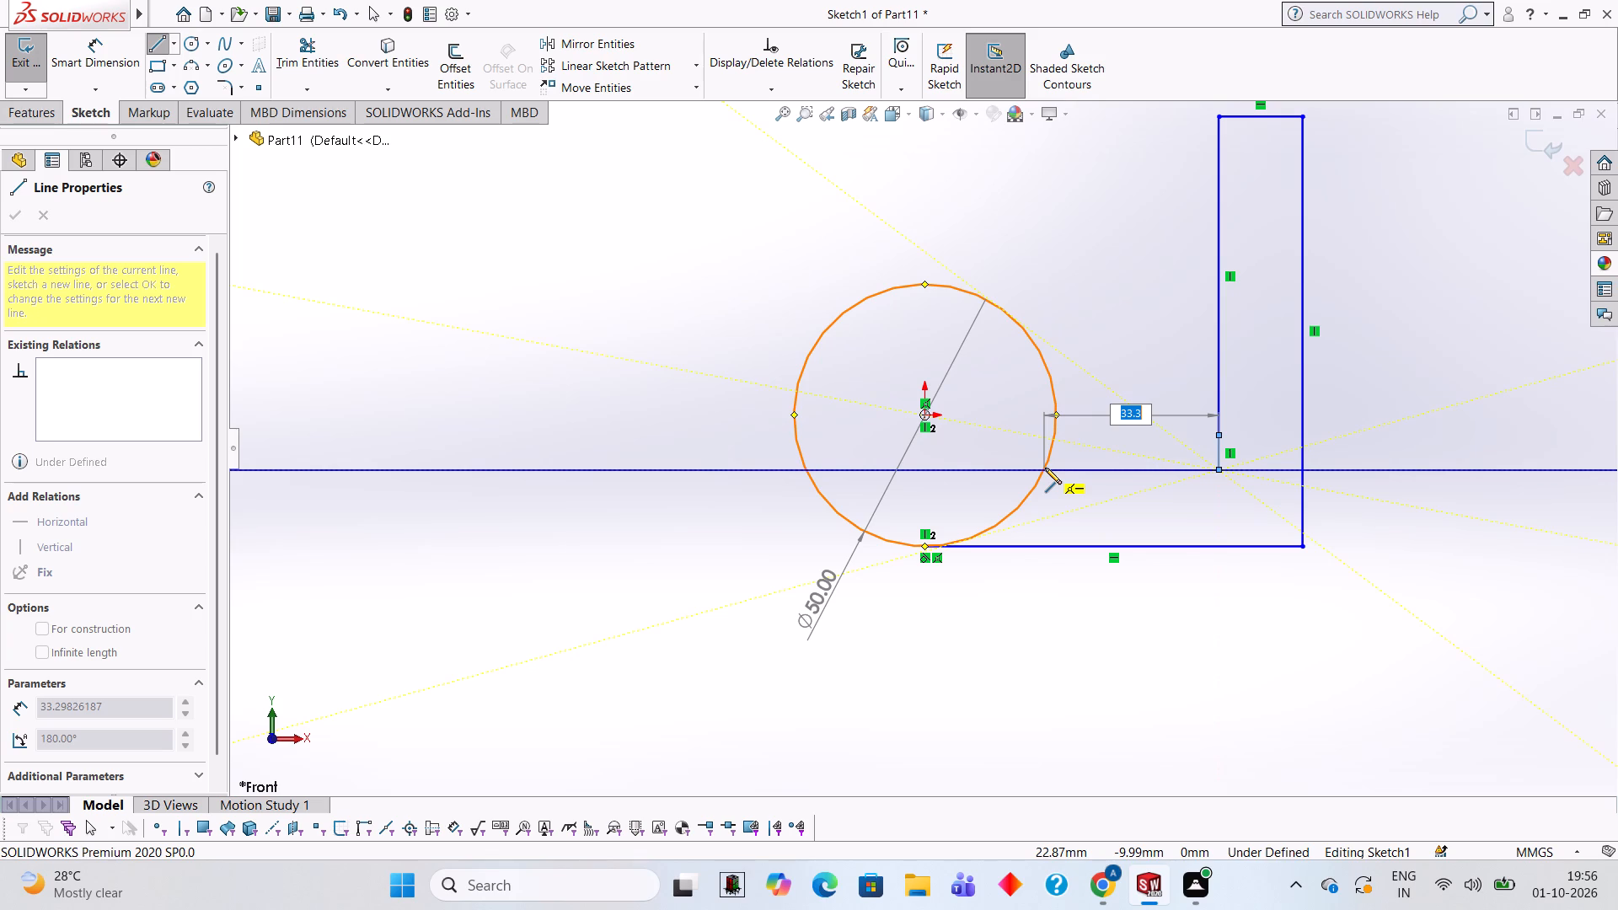
pyautogui.click(1045, 468)
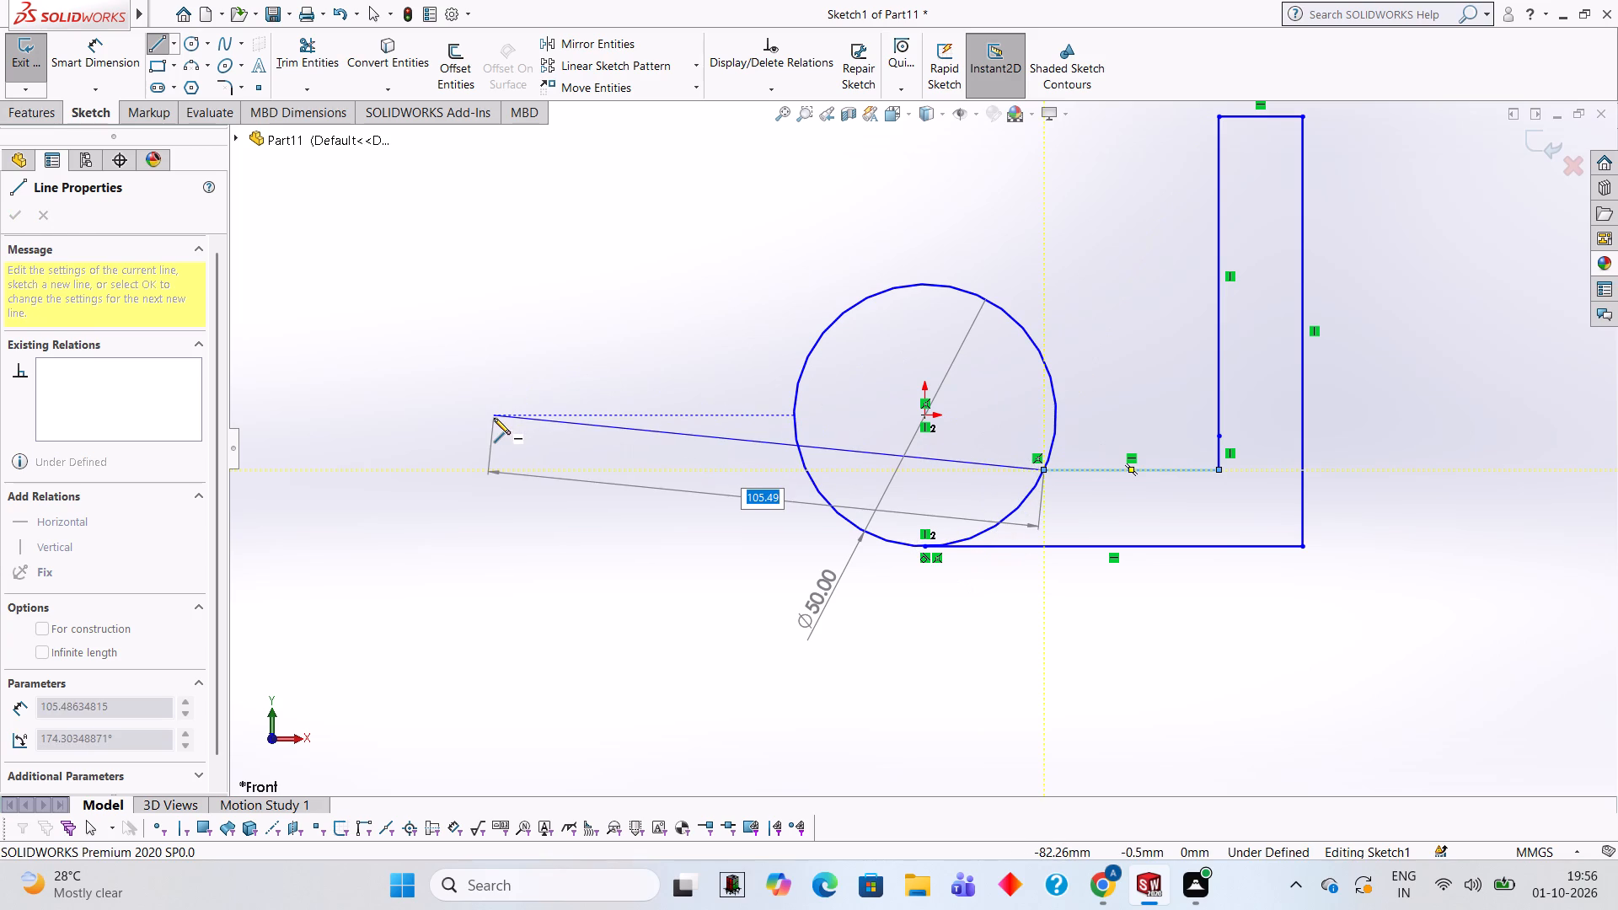
pyautogui.press('Escape')
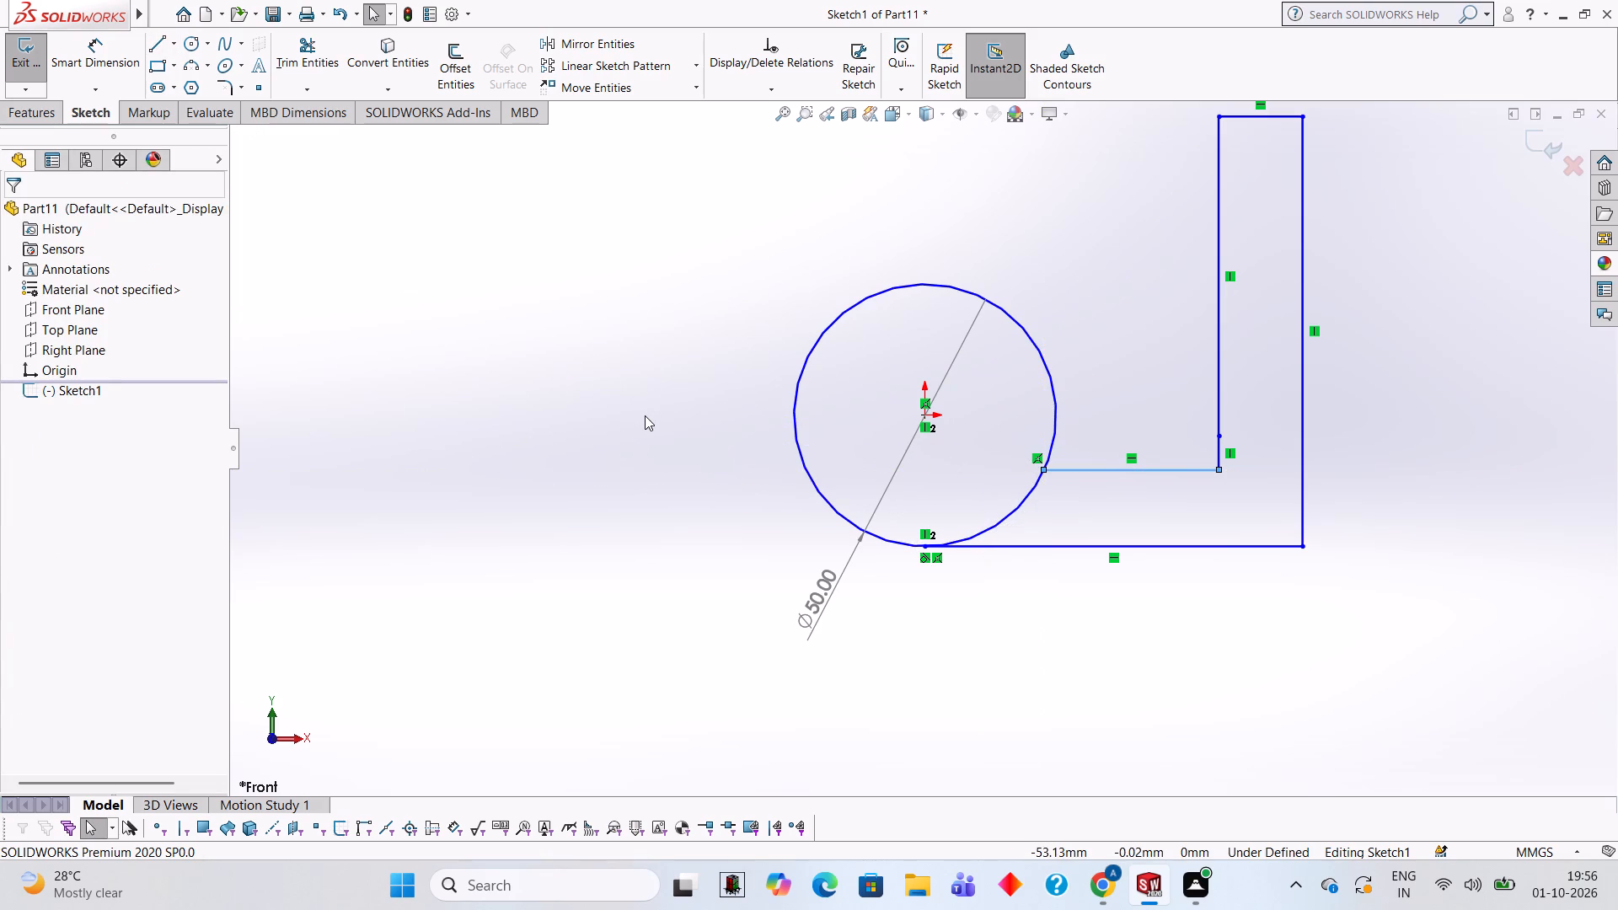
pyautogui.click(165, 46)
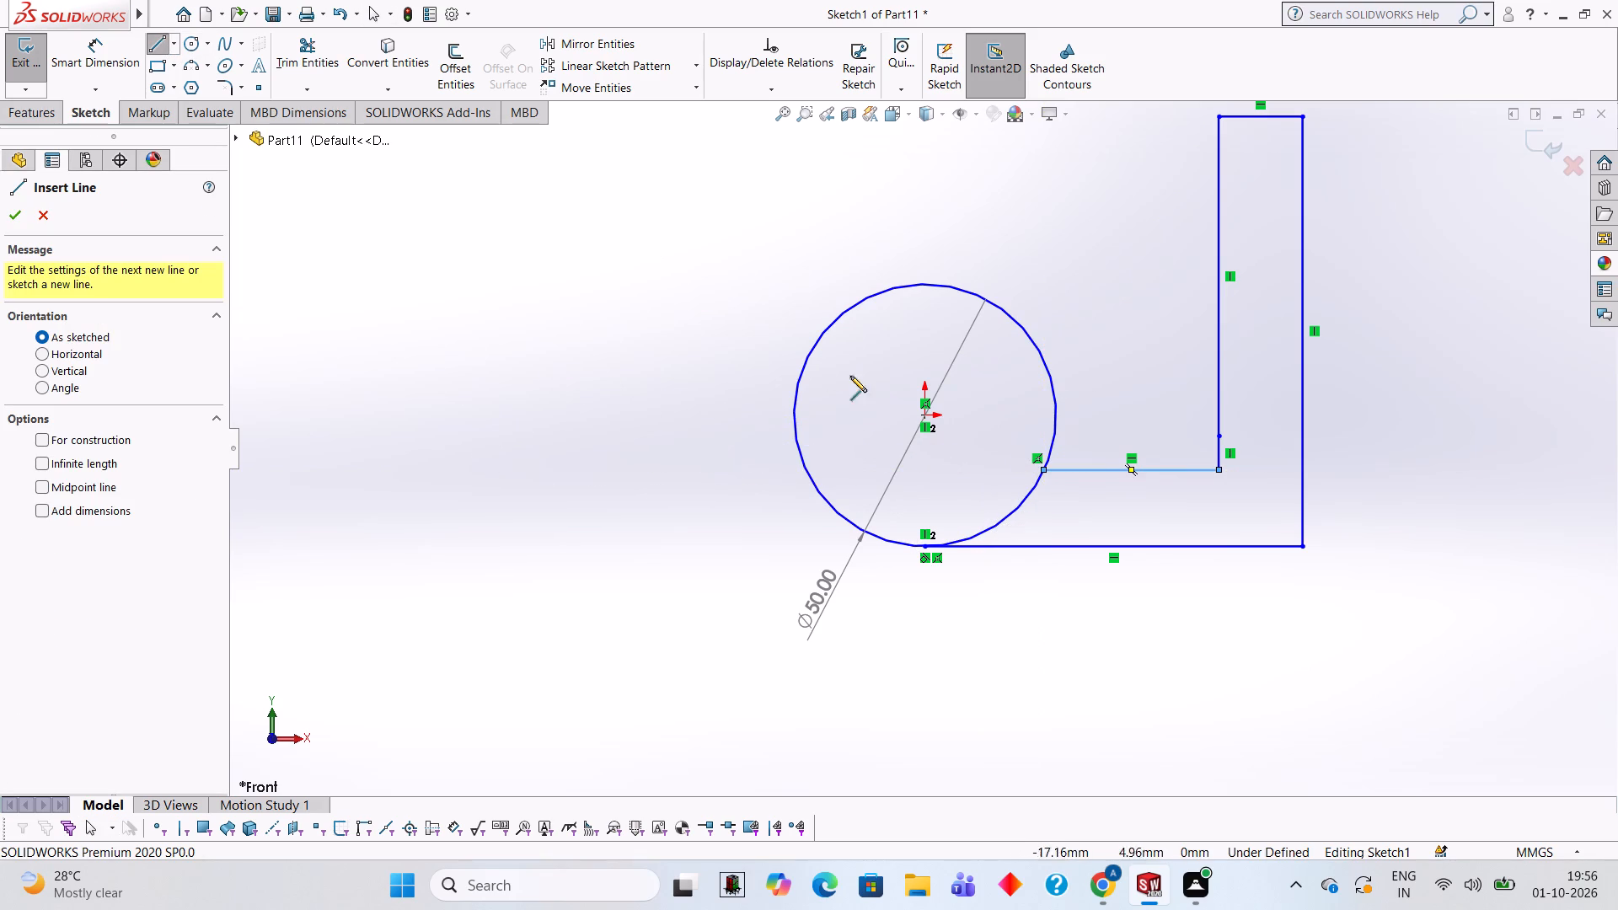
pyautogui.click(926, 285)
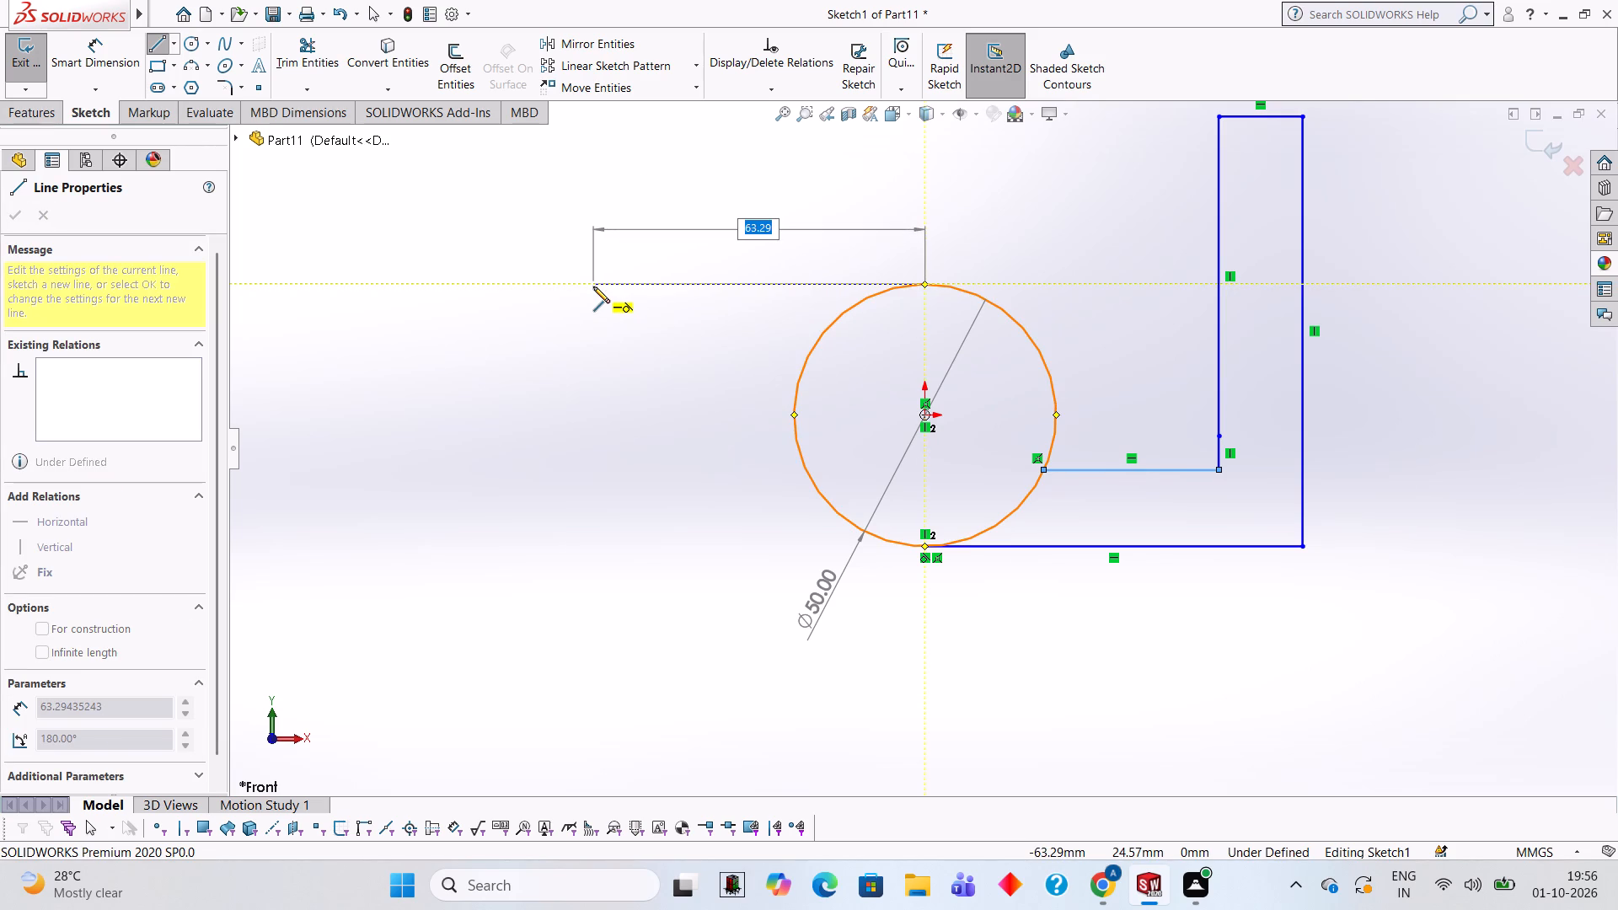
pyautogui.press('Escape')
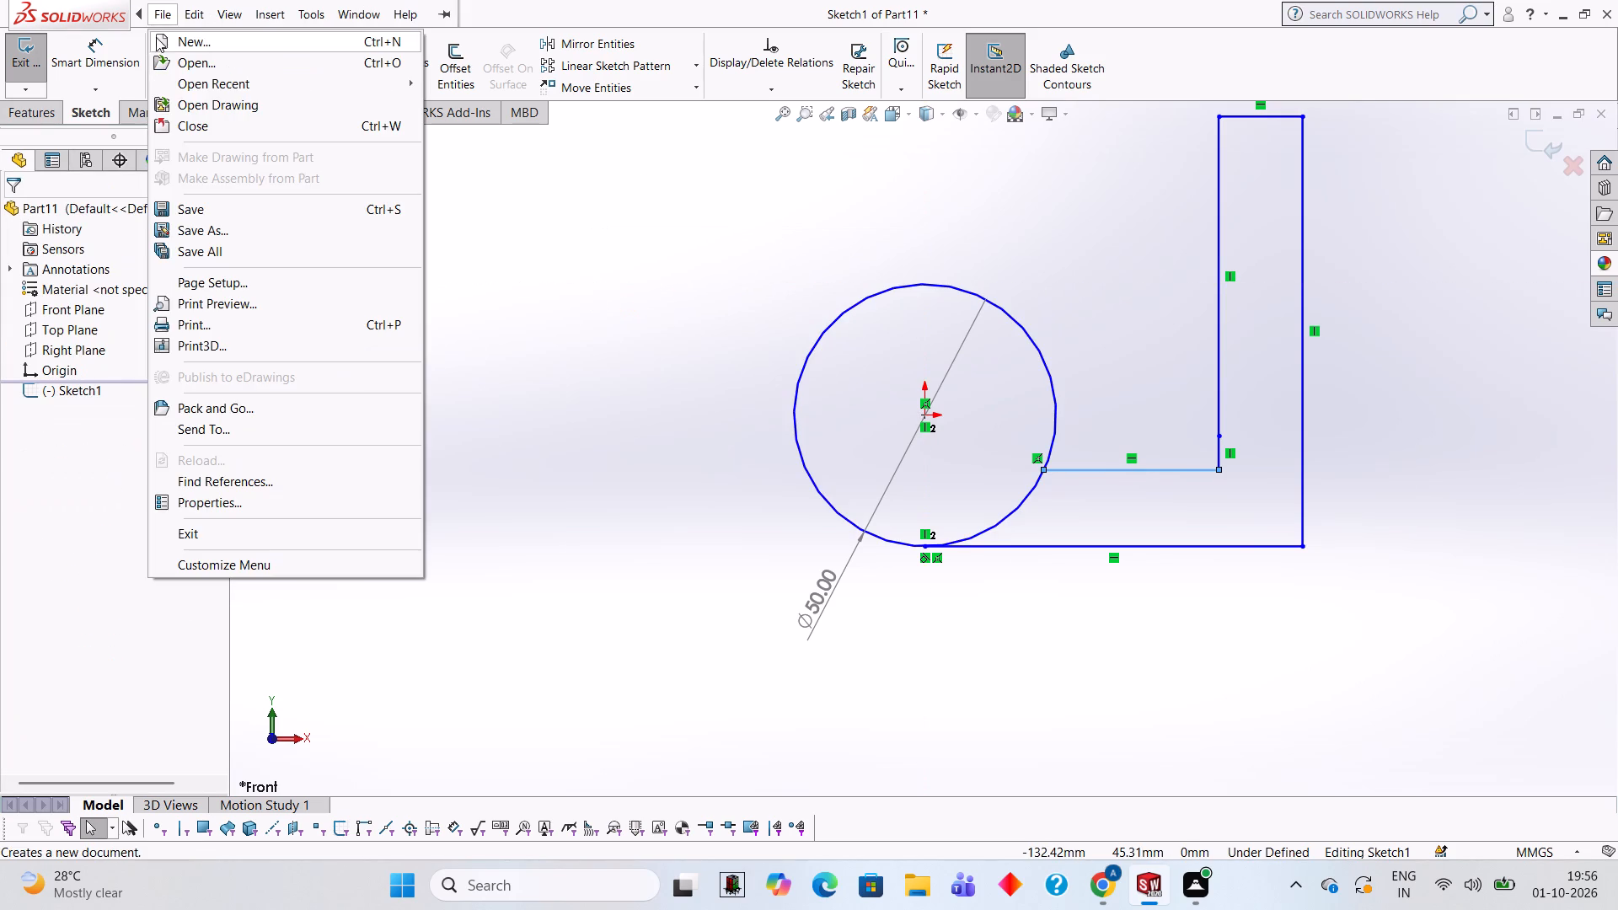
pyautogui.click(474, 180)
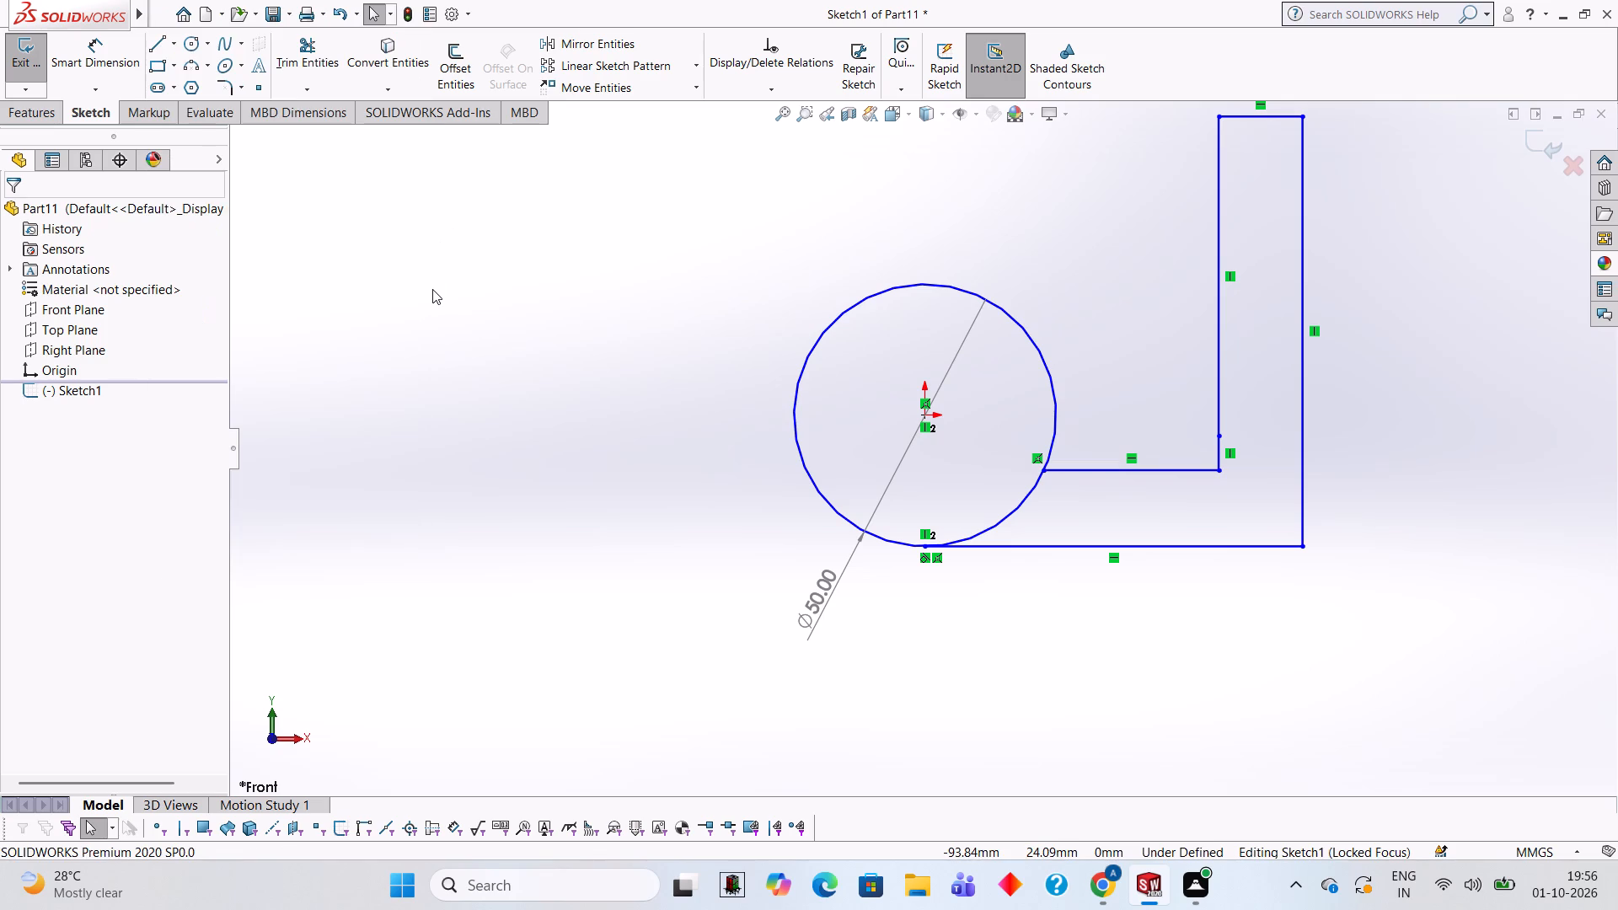
# Calculate 120-72 in Calculator and close it again.
pyautogui.write('120-72')
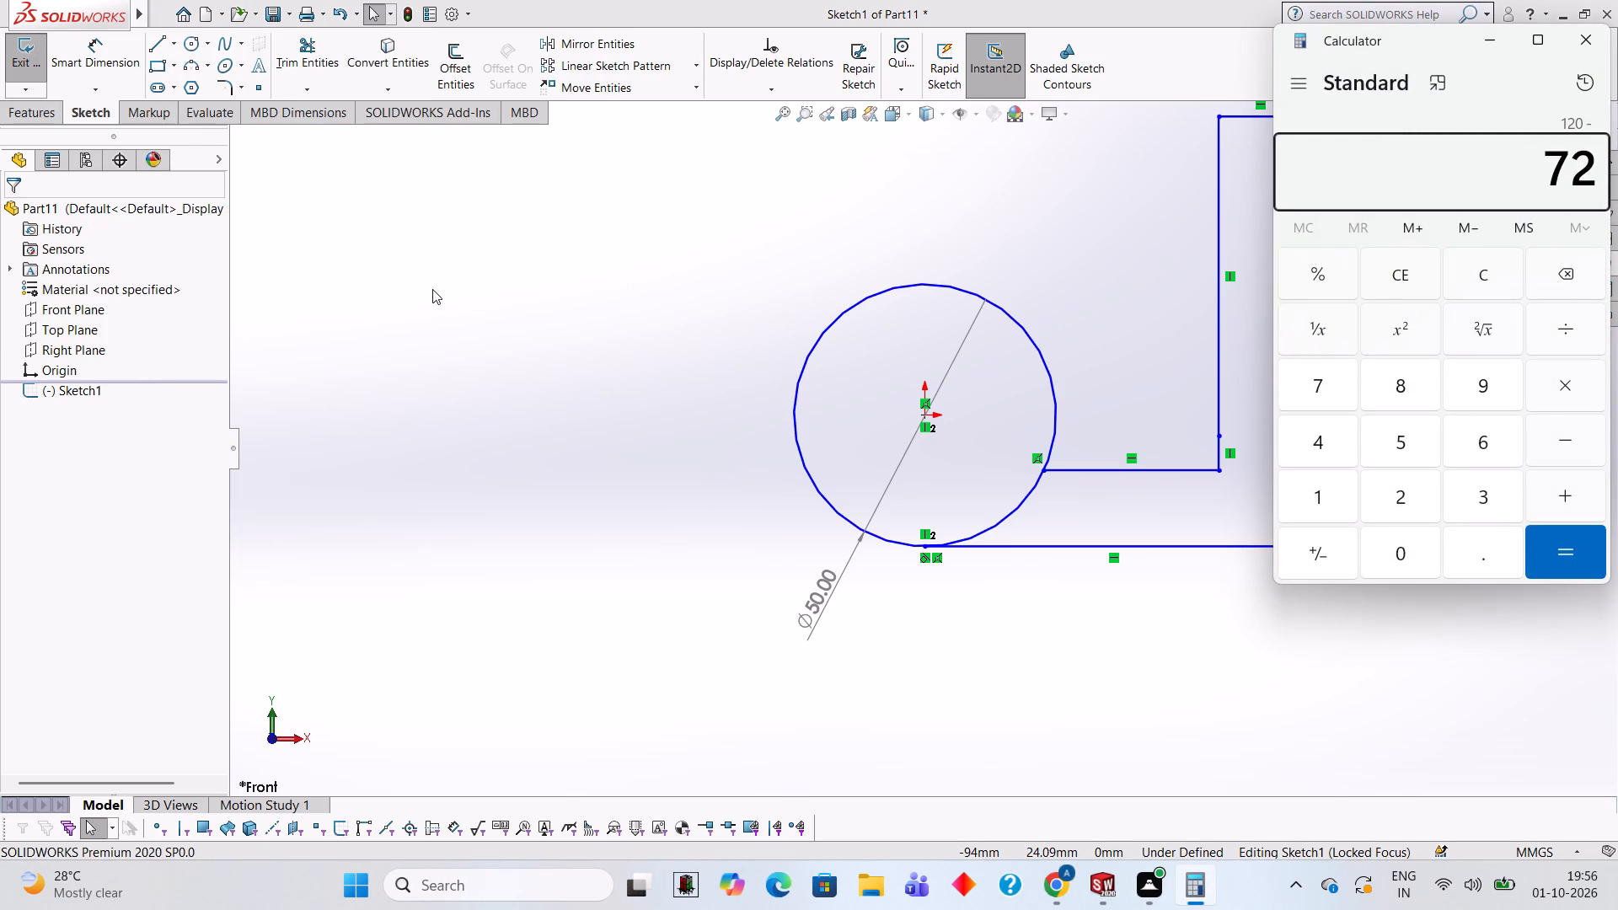
pyautogui.press('Return')
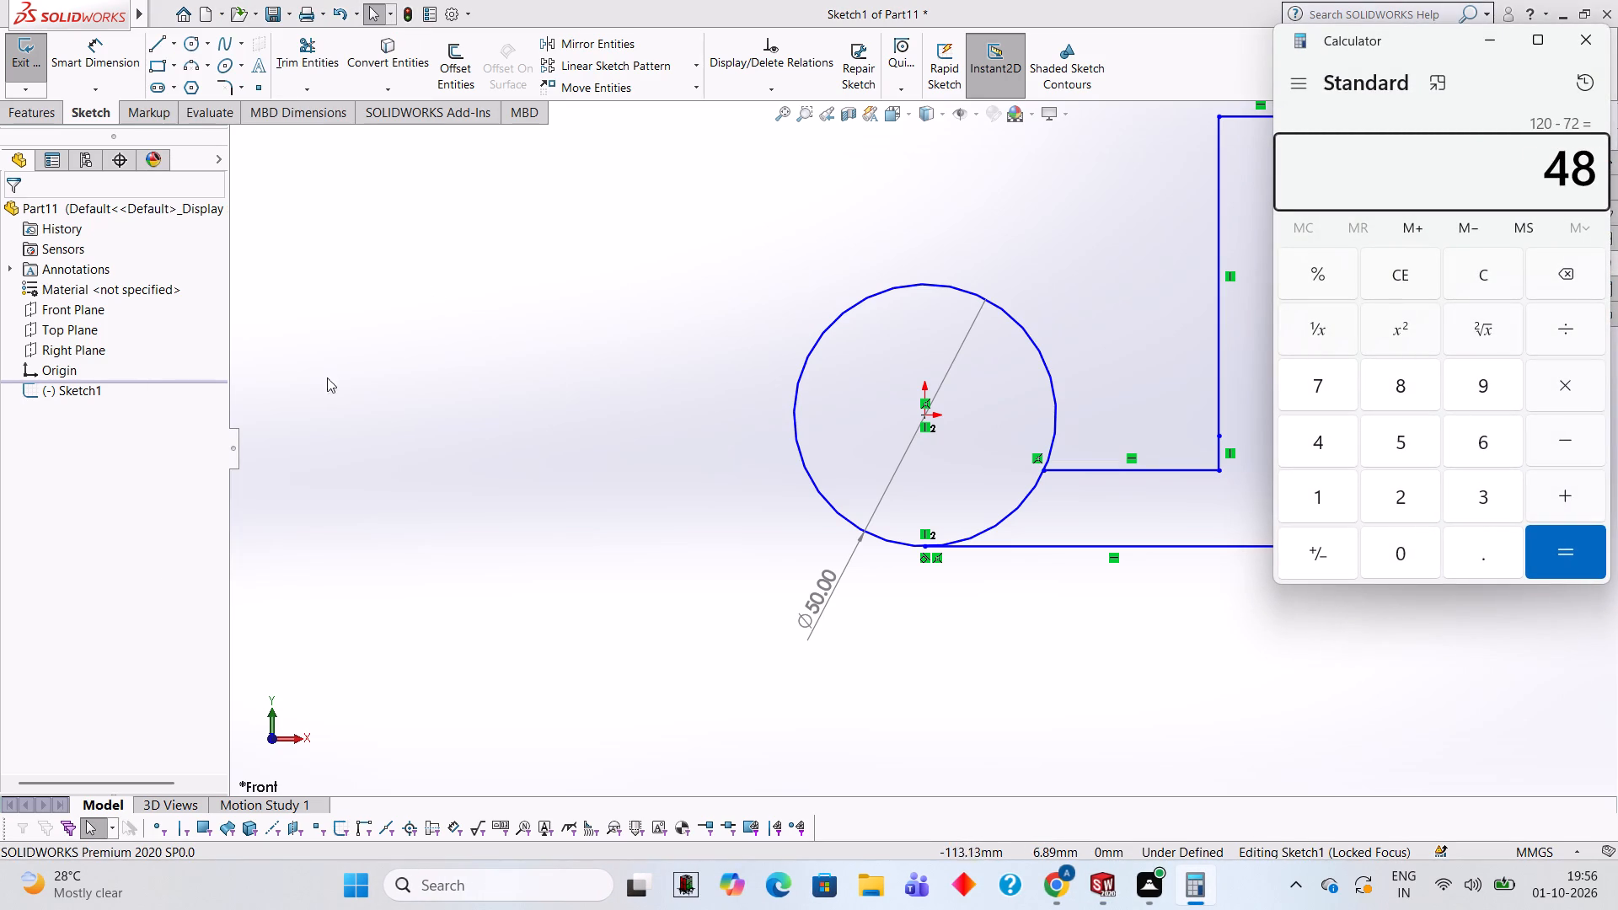
pyautogui.click(1583, 53)
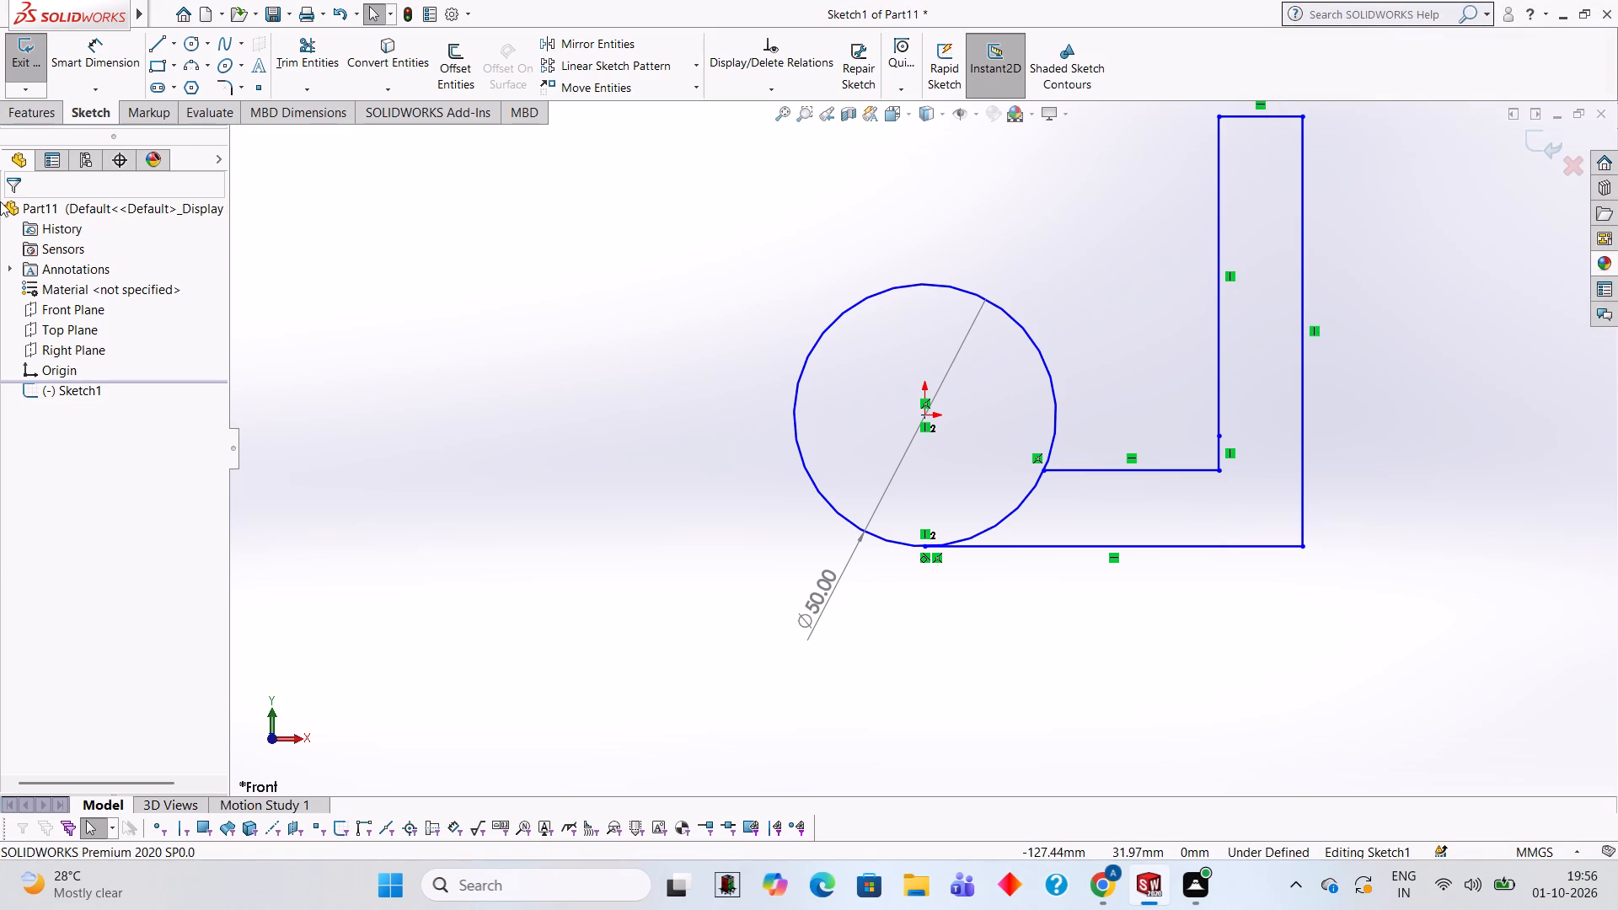
# Sketch a 48 mm horizontal line to the left from the circle's top point.
pyautogui.click(162, 49)
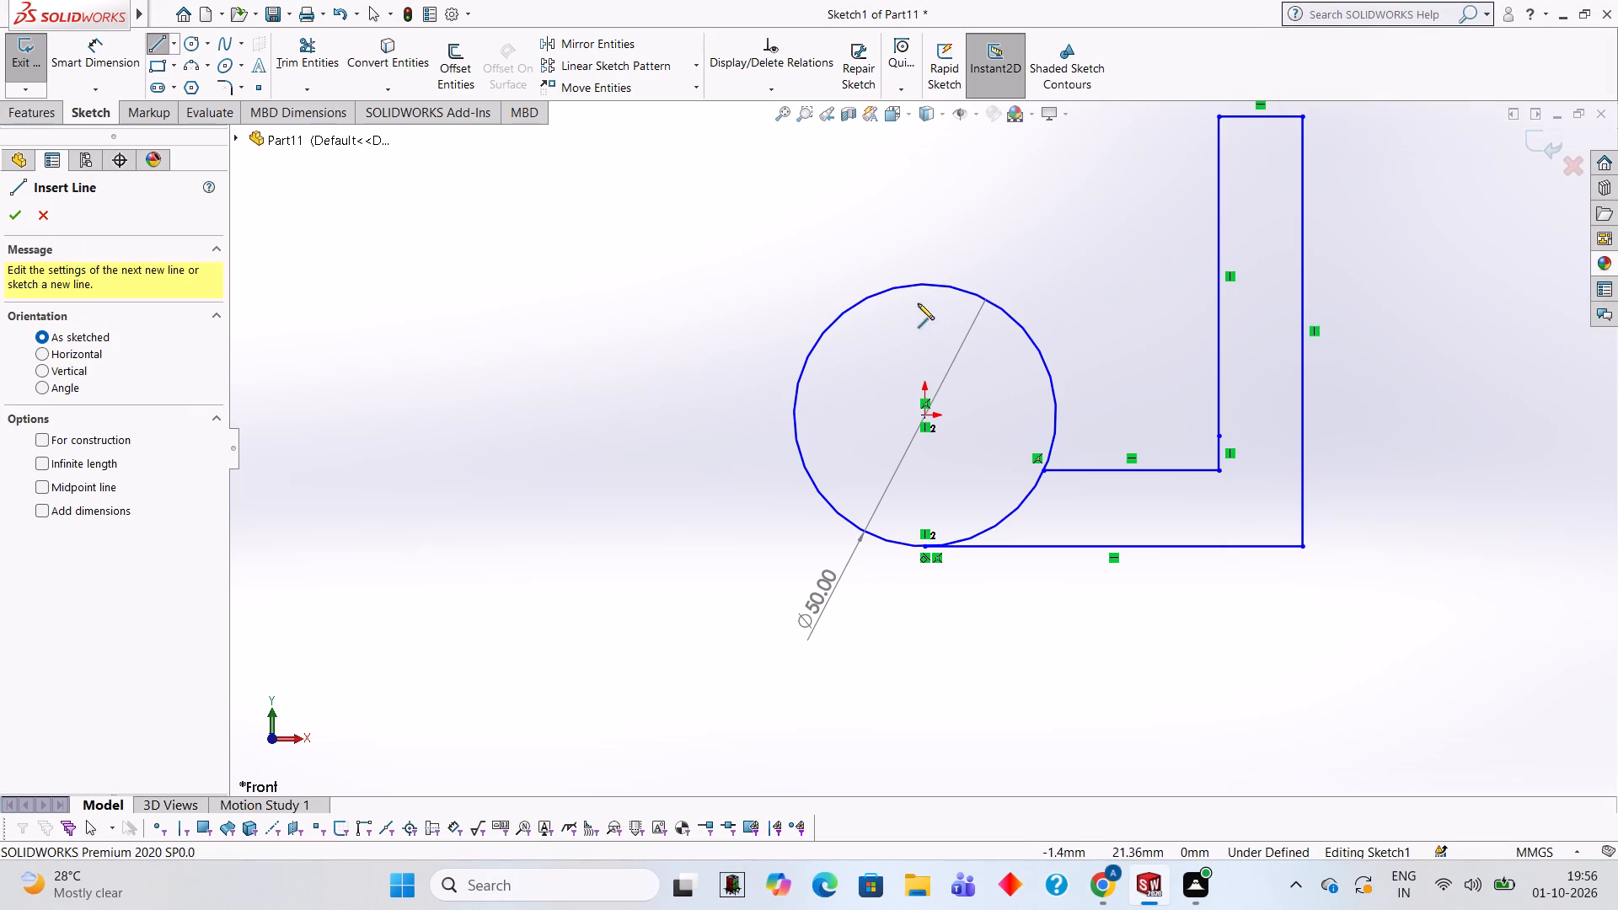
pyautogui.click(924, 284)
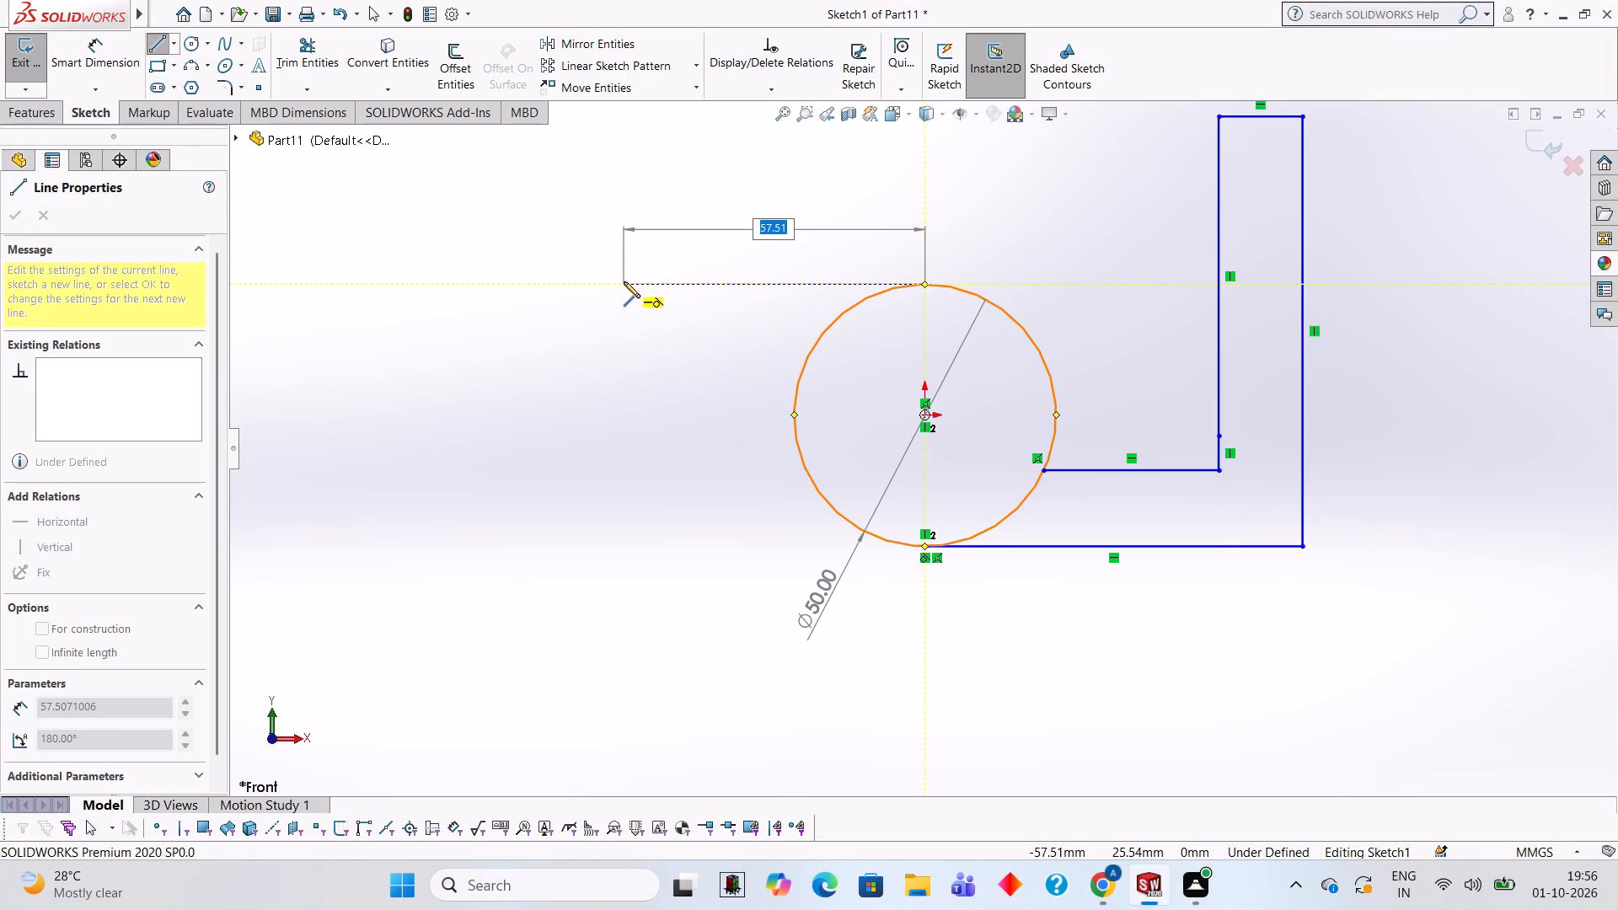
pyautogui.press('4')
pyautogui.press('8')
pyautogui.press('Return')
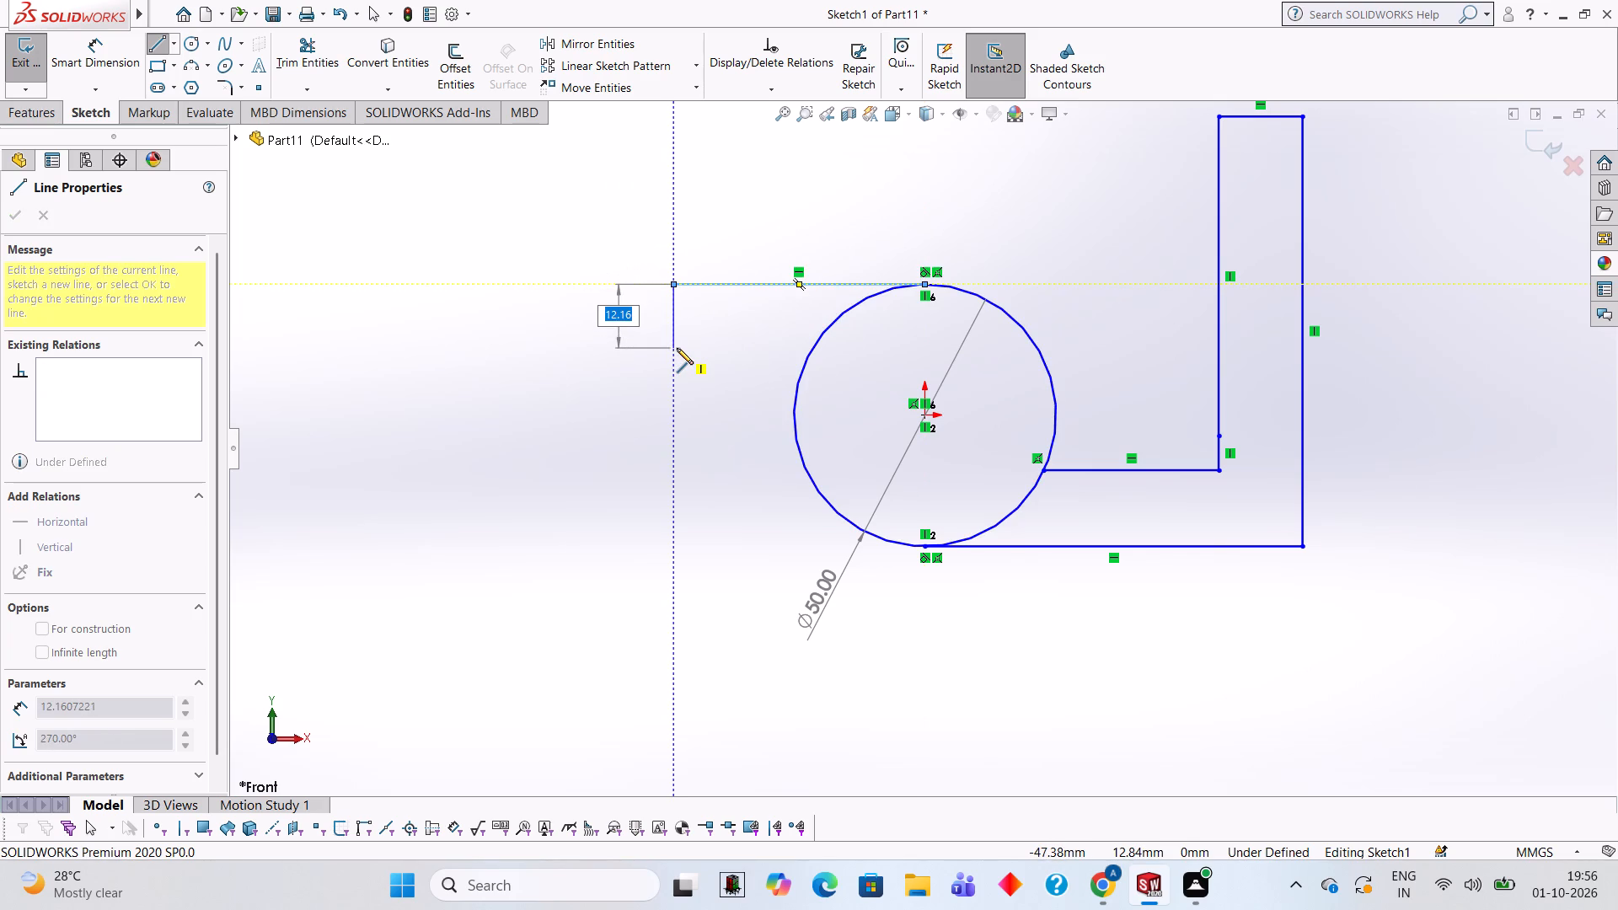
# Continue the left arm with a vertical line 16 mm down and a horizontal line about 25 mm back to the circle.
pyautogui.press('1')
pyautogui.press('6')
pyautogui.press('Return')
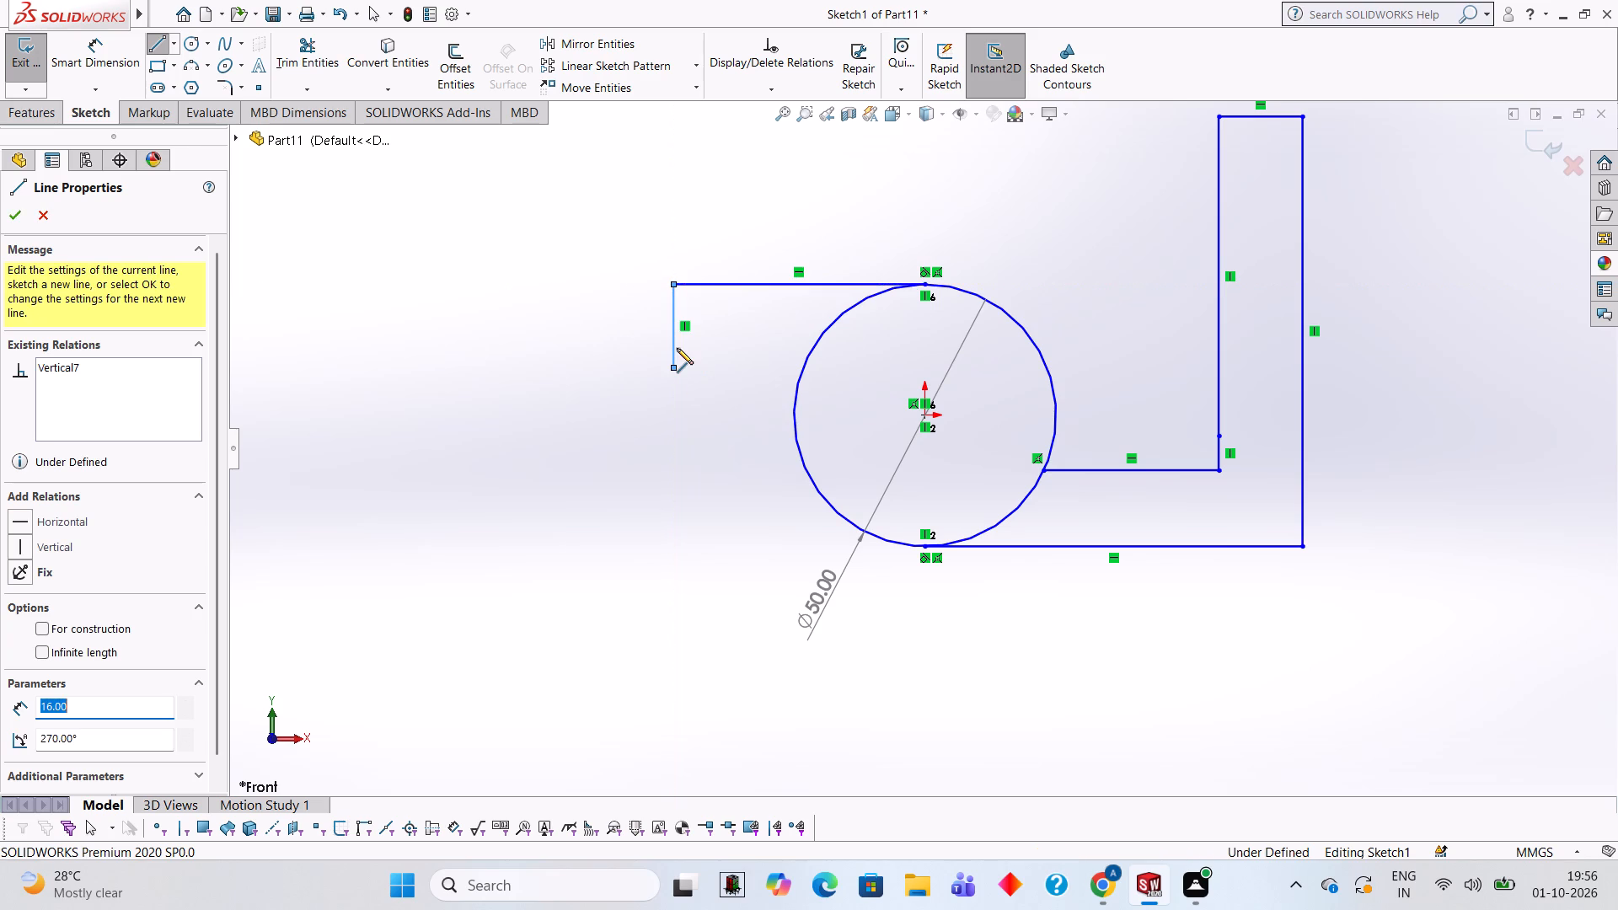
pyautogui.click(804, 371)
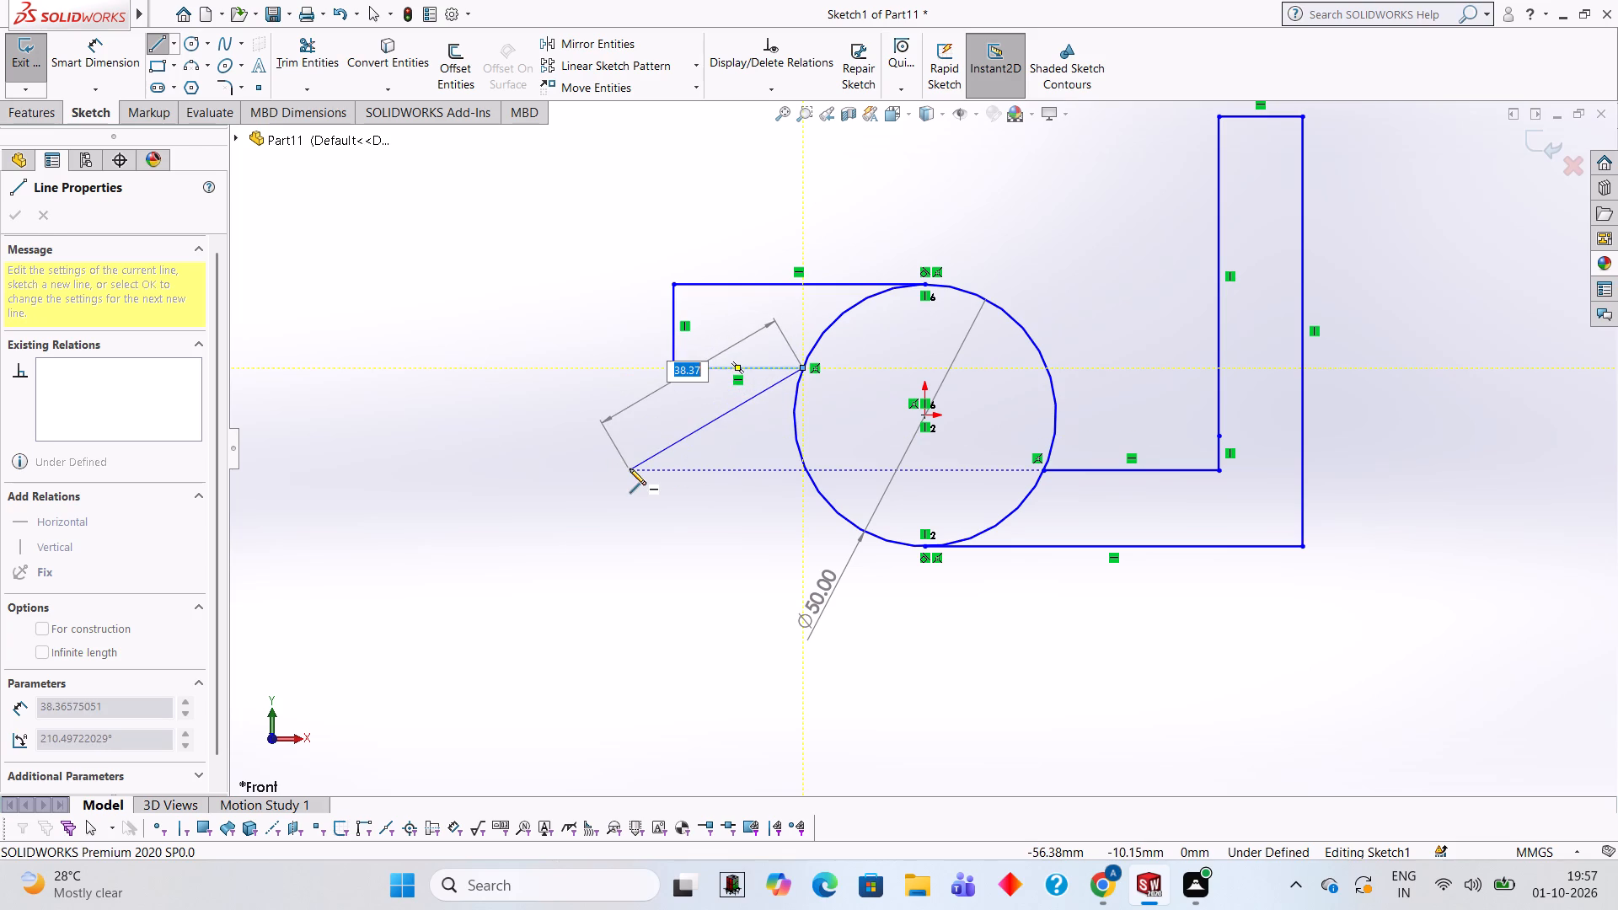
pyautogui.press('Escape')
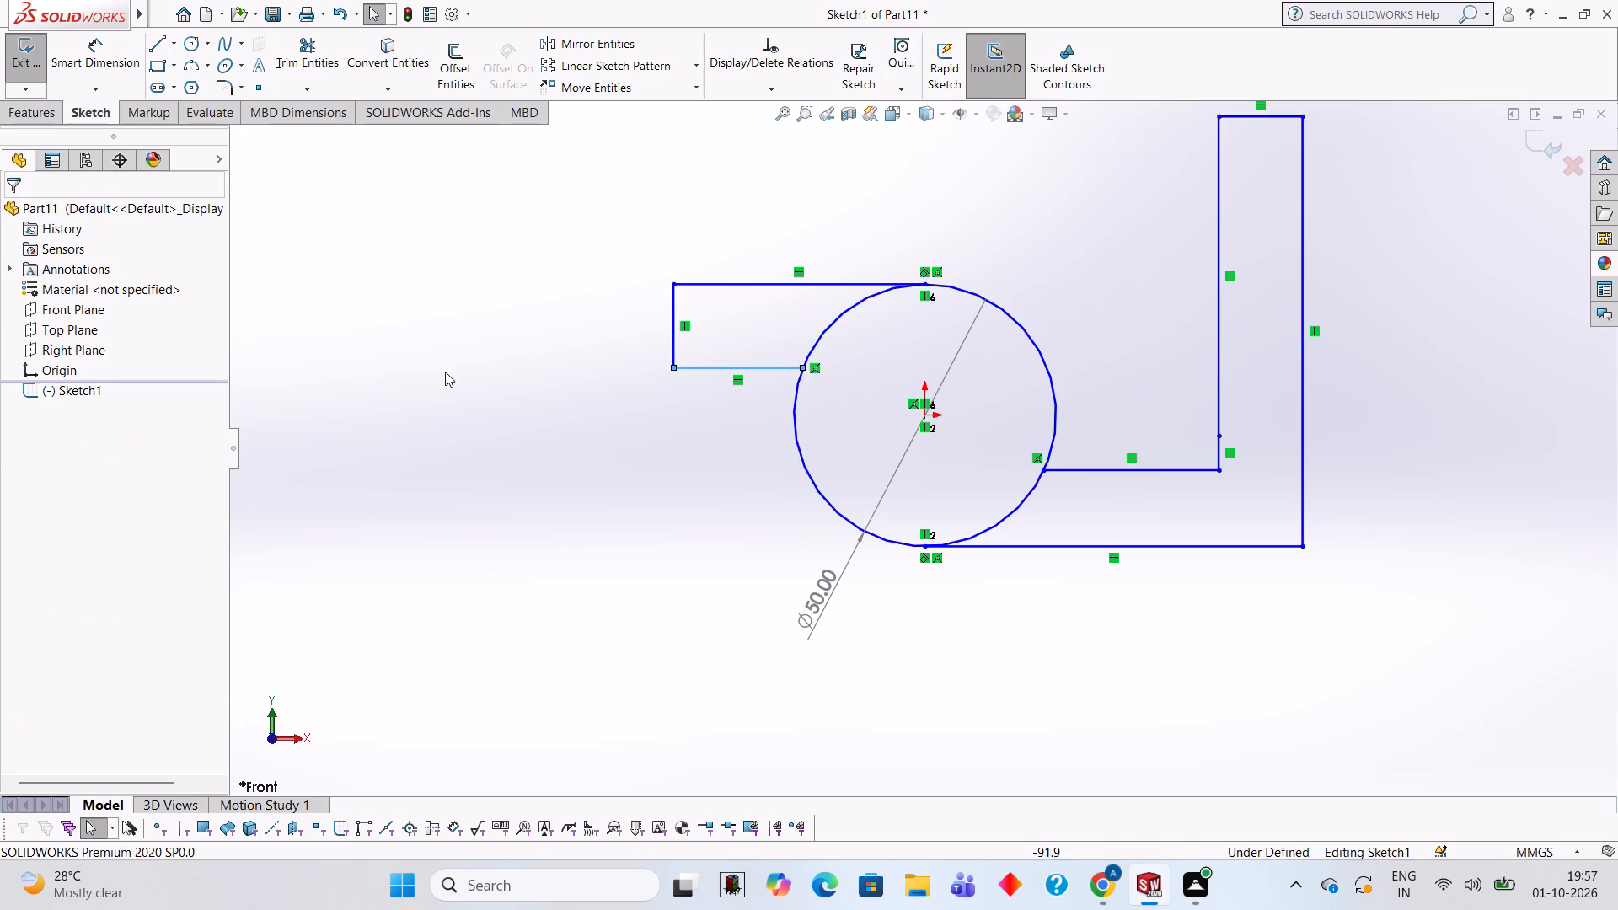
# Dimension the profile's overall width between the left arm's end line and the right arm's outer vertical line.
pyautogui.click(97, 62)
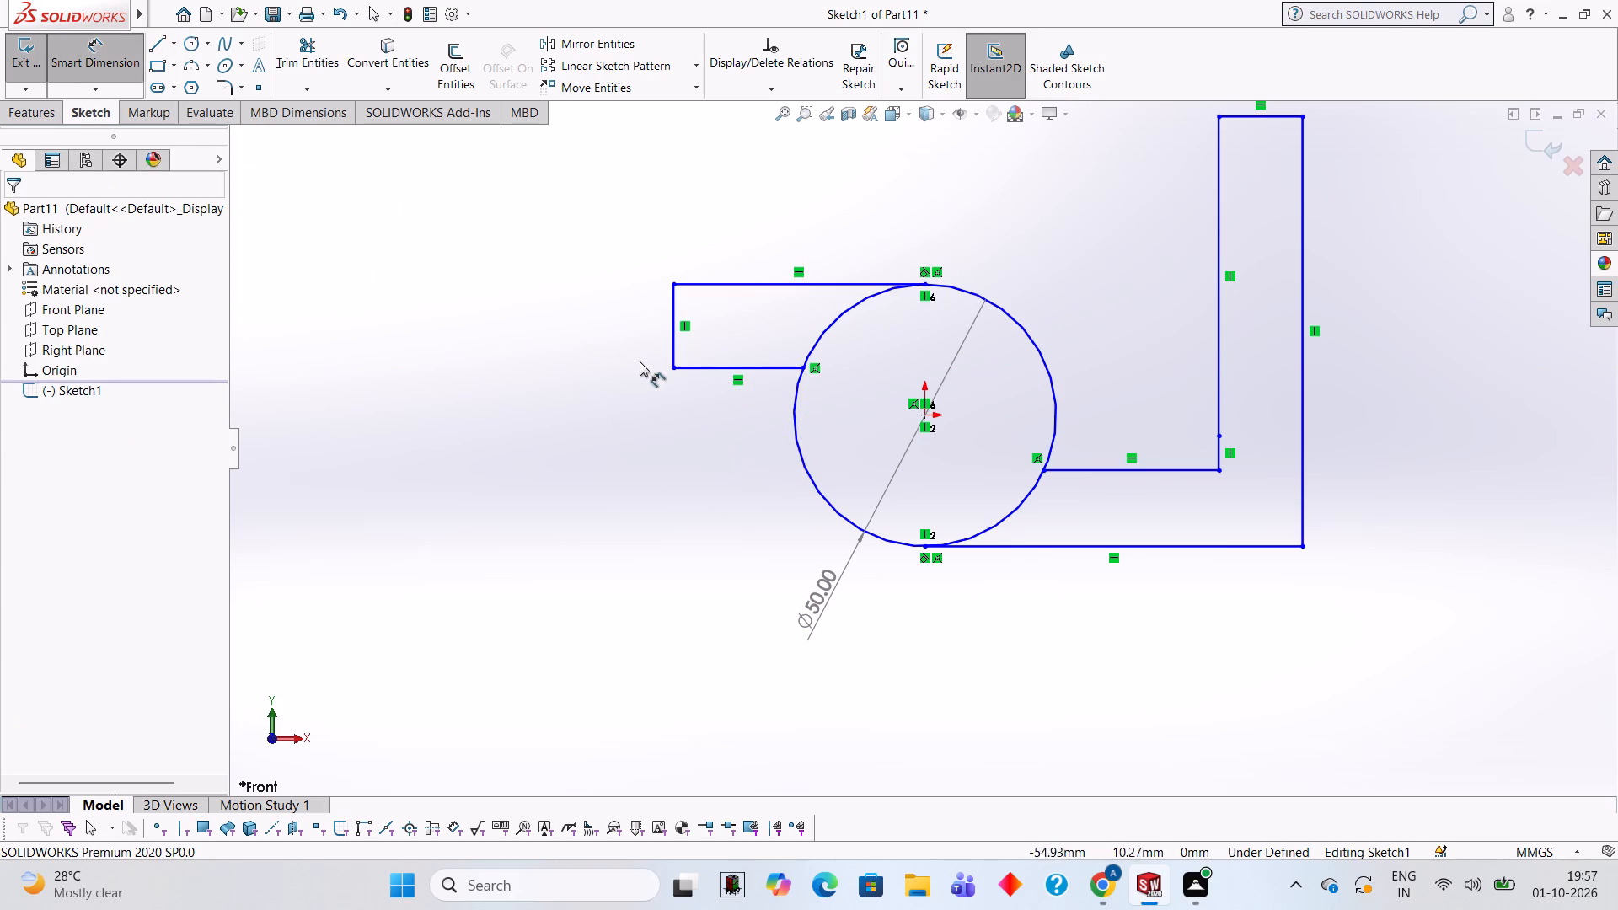
pyautogui.click(672, 350)
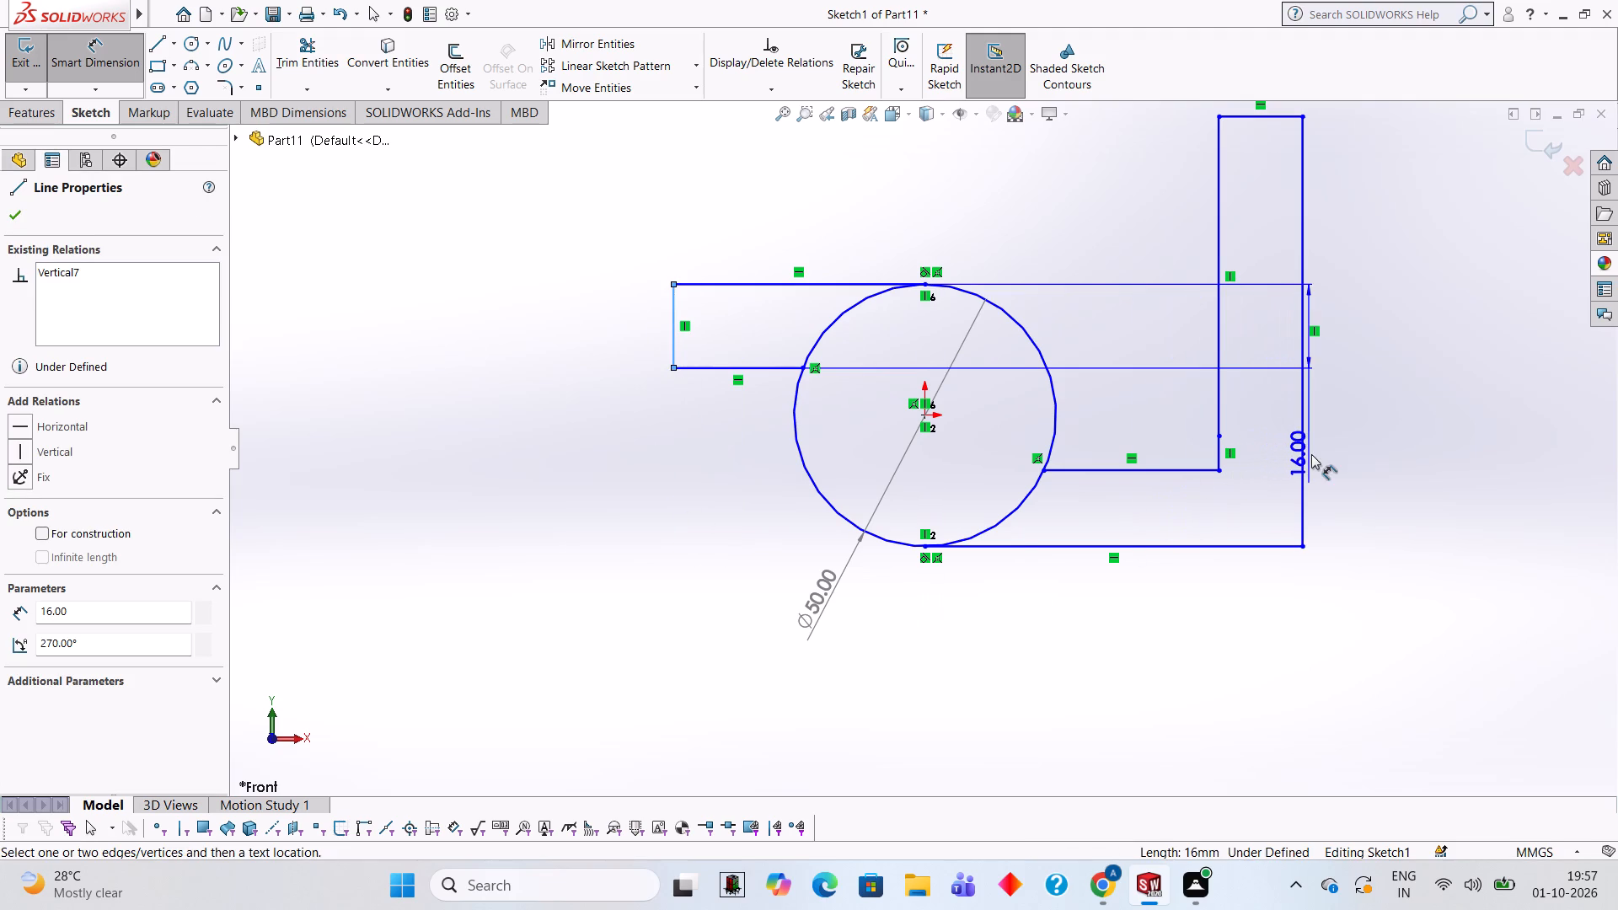
pyautogui.click(1304, 454)
pyautogui.click(1042, 666)
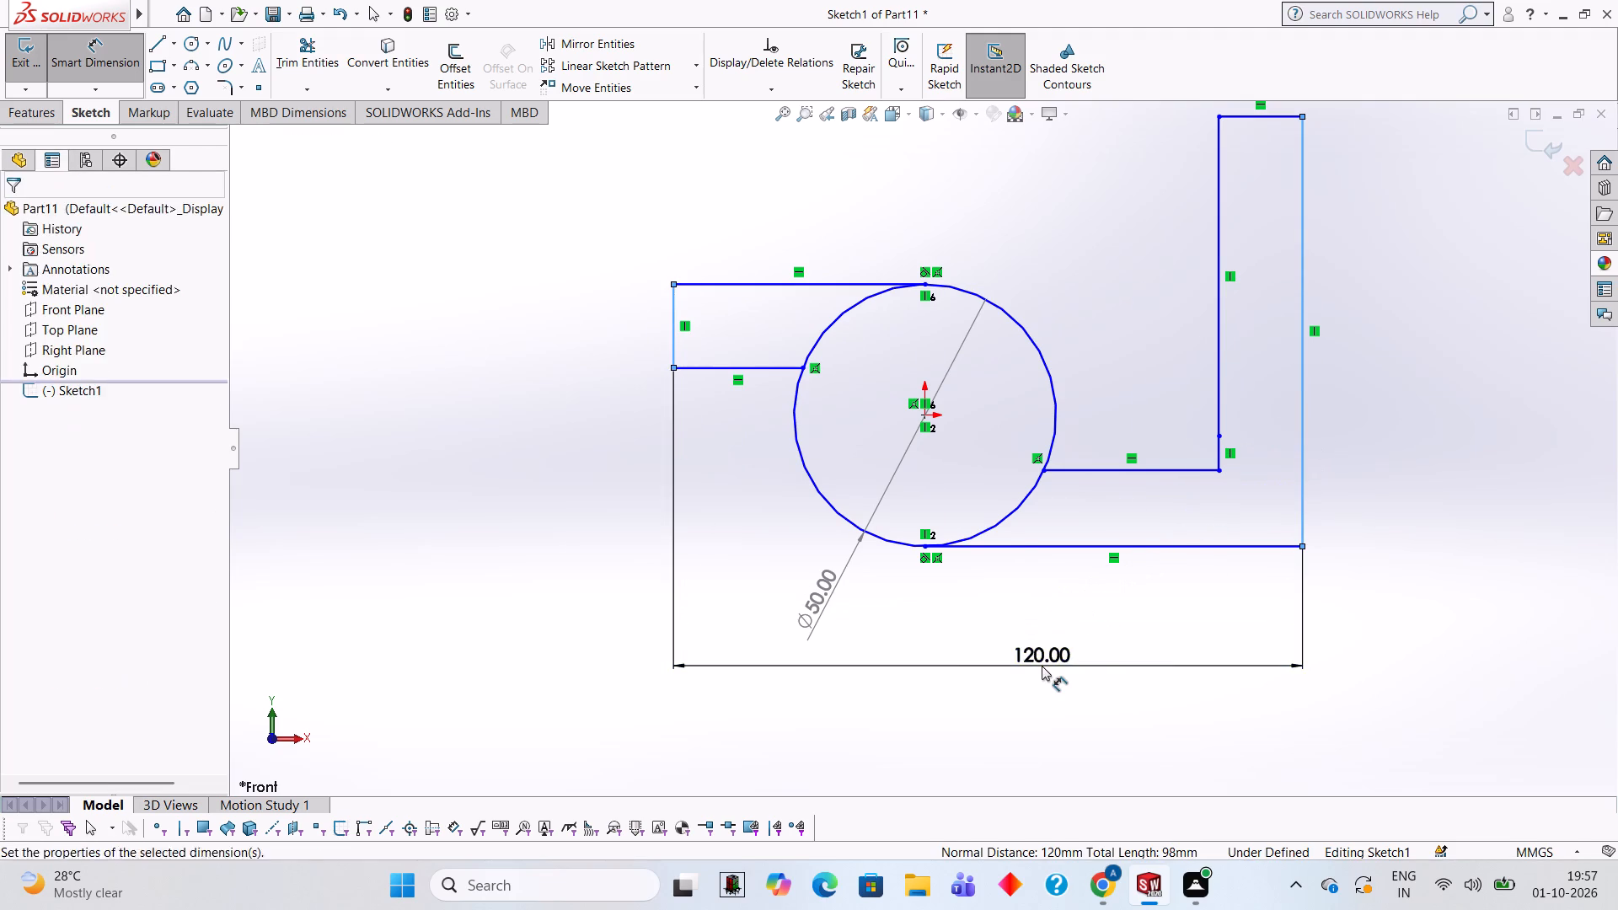
pyautogui.click(973, 633)
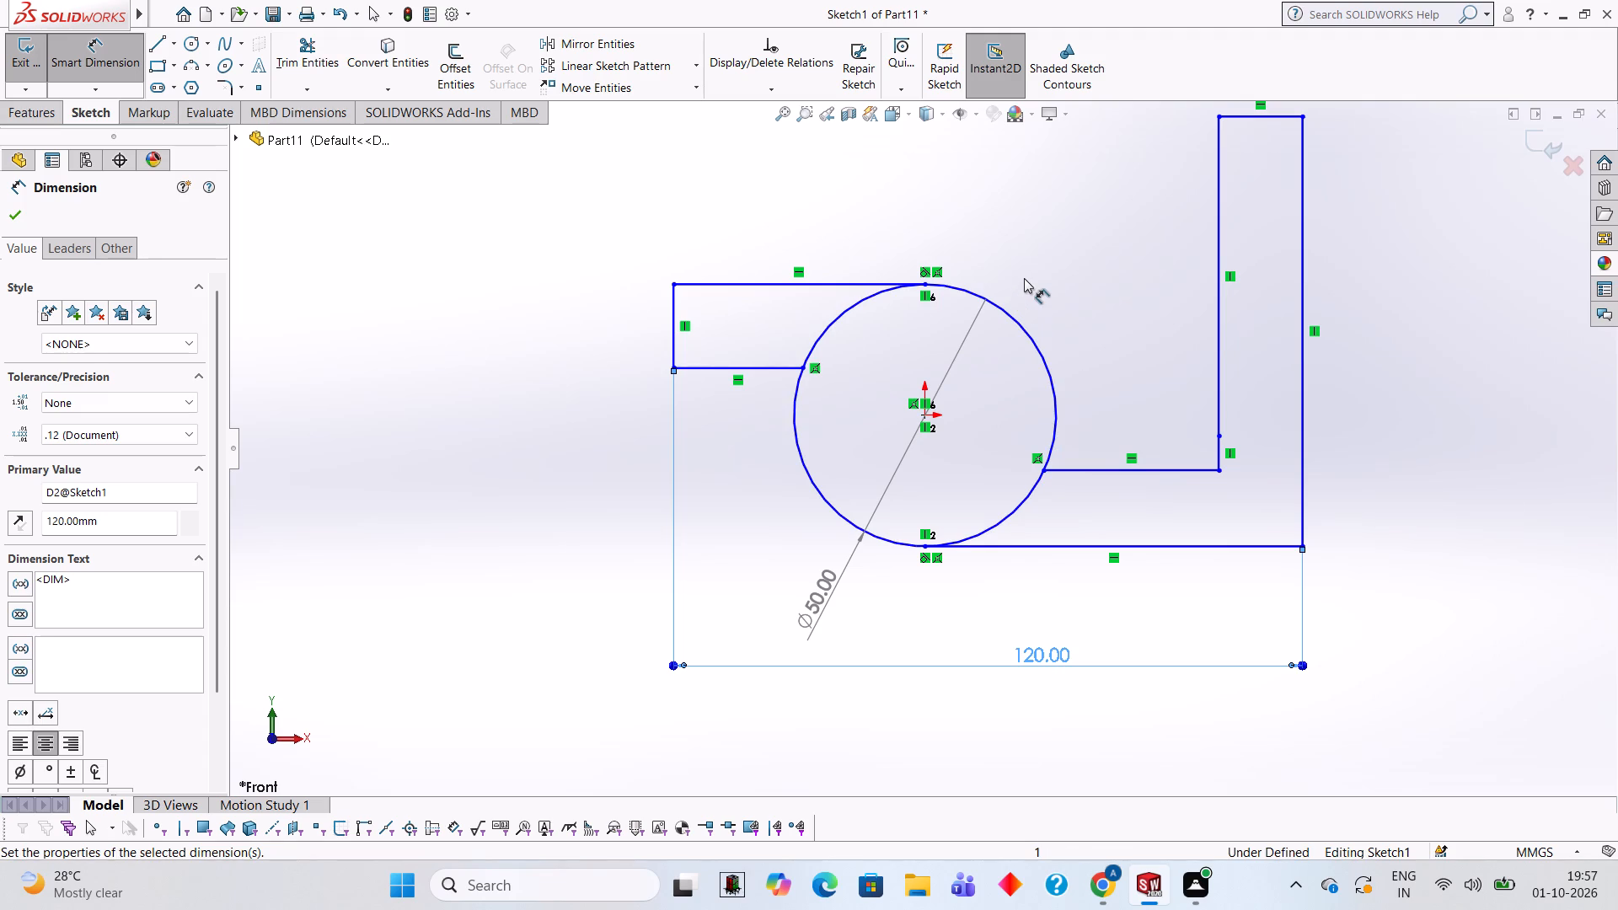
# Dimension the horizontal distance from the circle's centre to the right arm's inner vertical line.
pyautogui.click(923, 415)
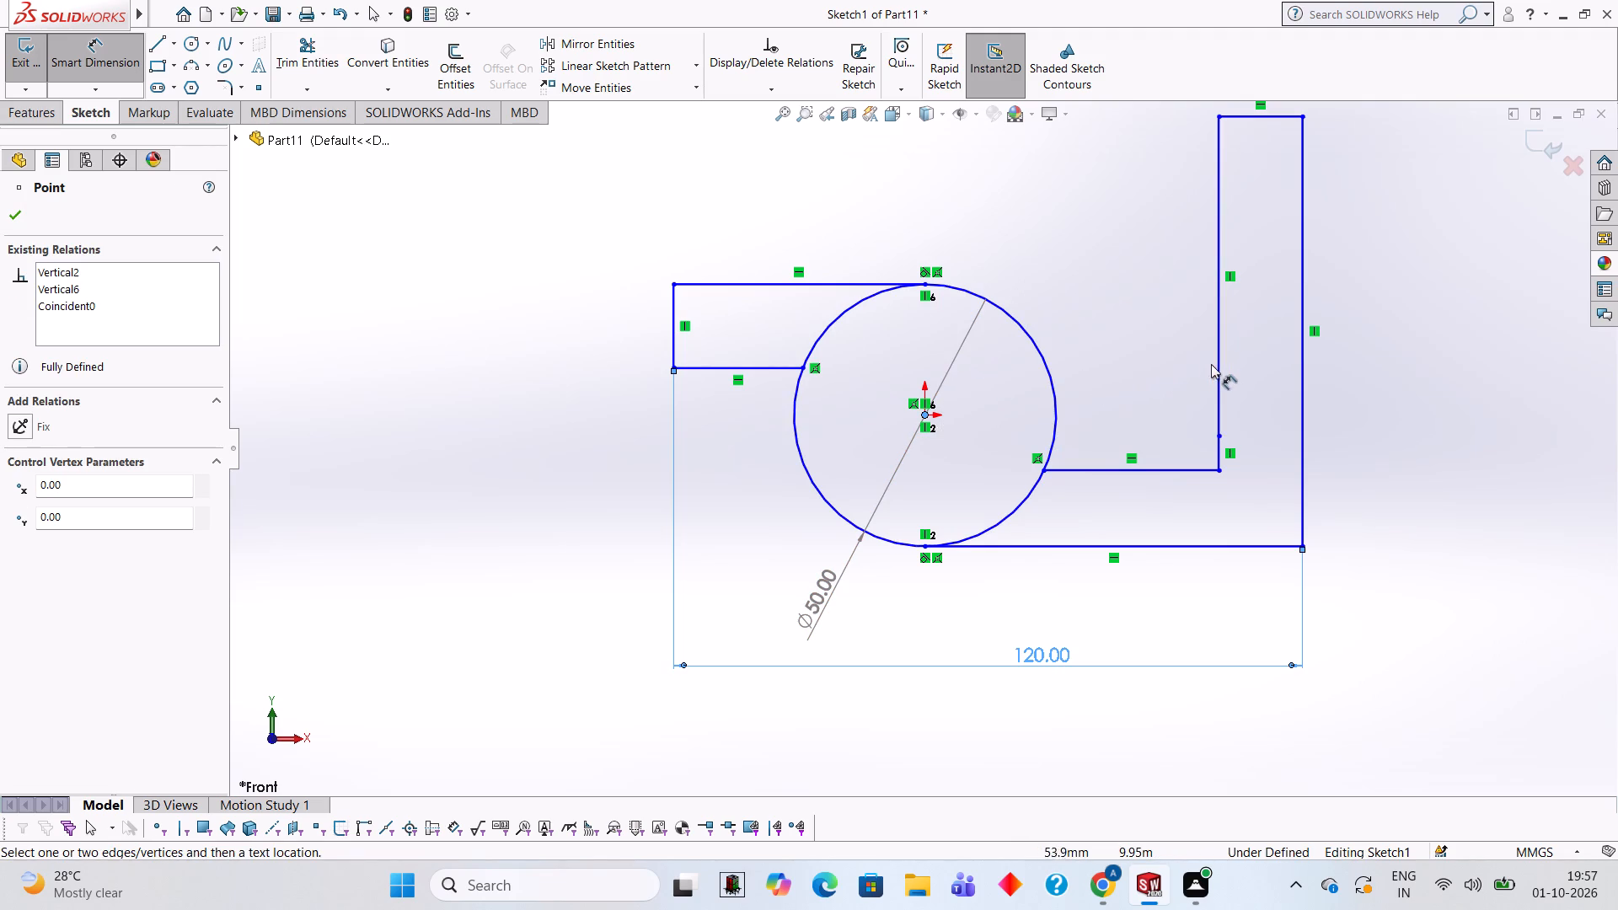
pyautogui.click(1219, 364)
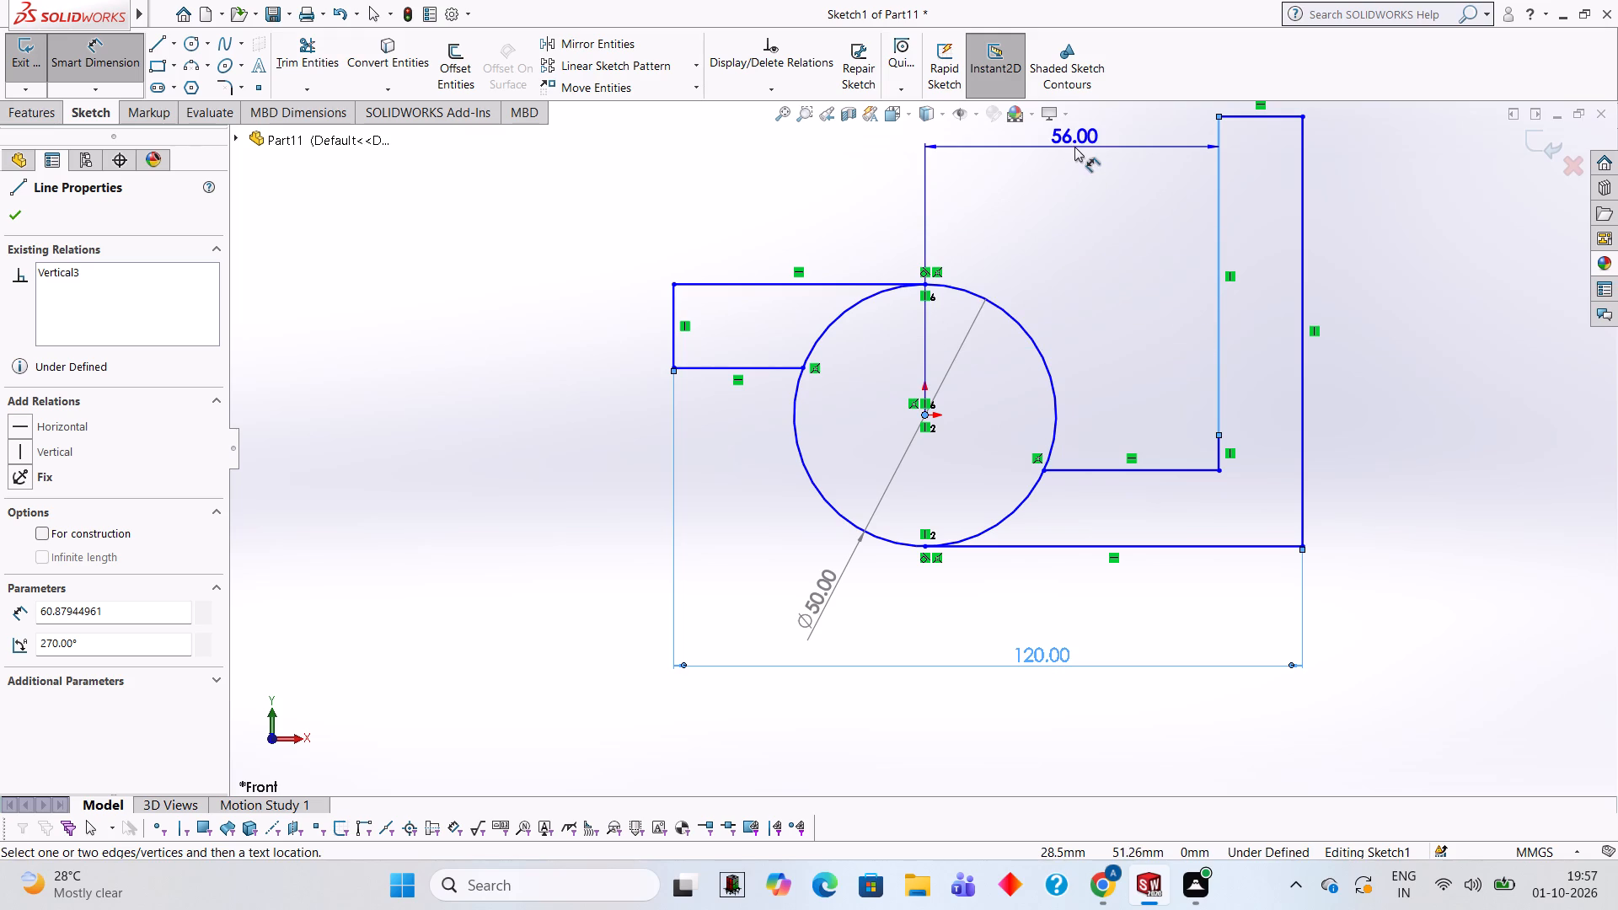
pyautogui.click(1074, 147)
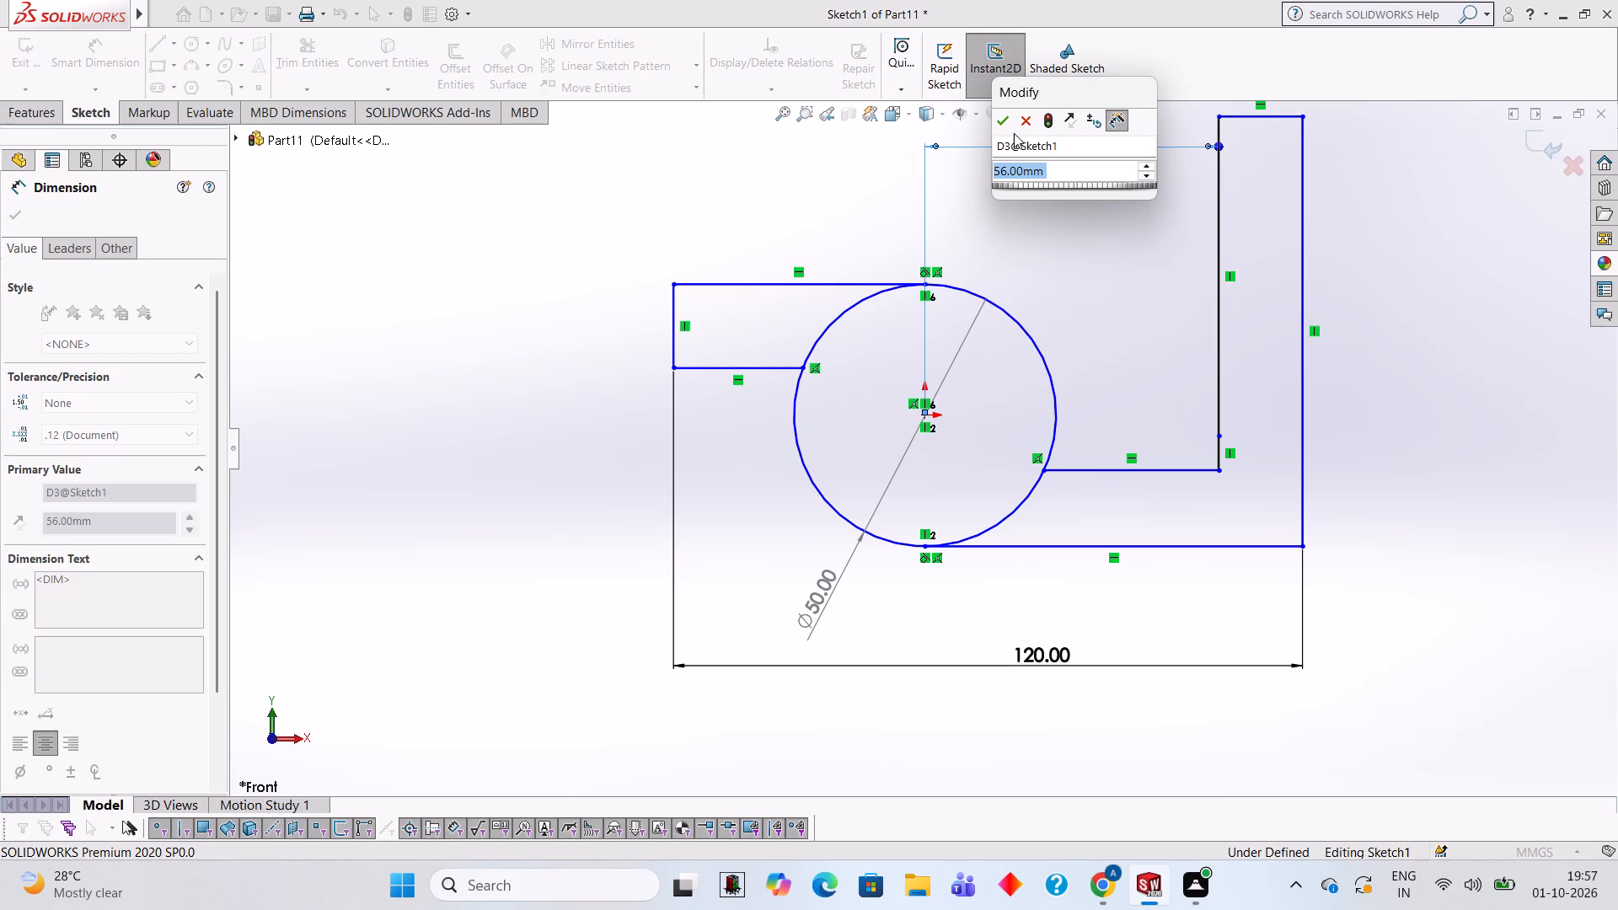
pyautogui.click(1012, 130)
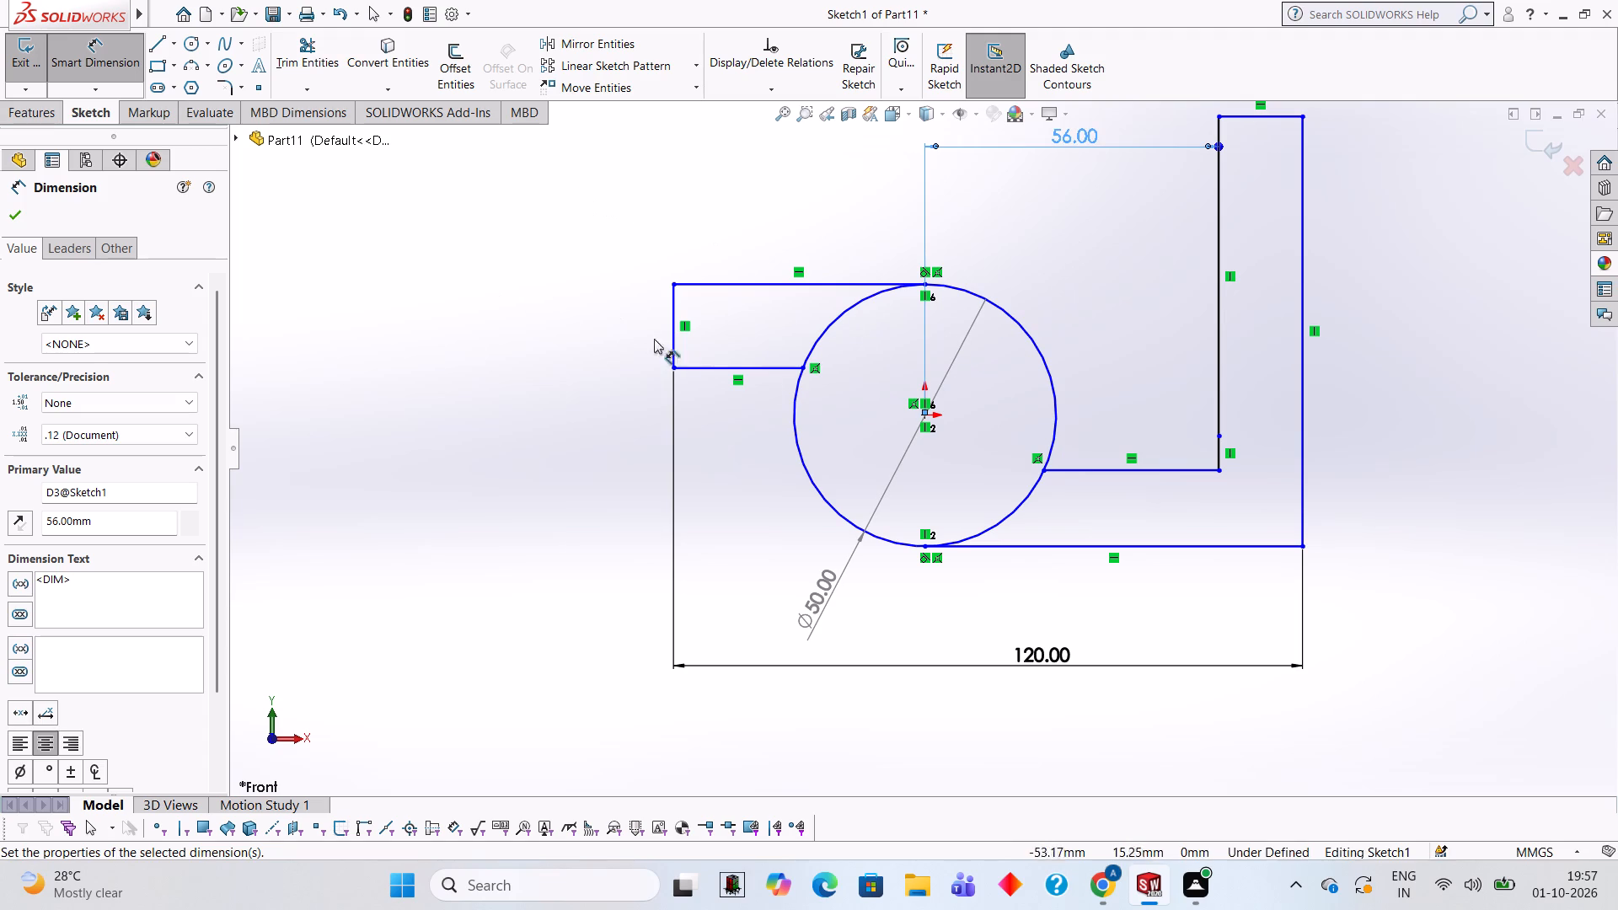
# From the profile's bottom-right corner, sketch a line 16 mm up and a horizontal line about 49 mm left to the circle.
pyautogui.click(166, 45)
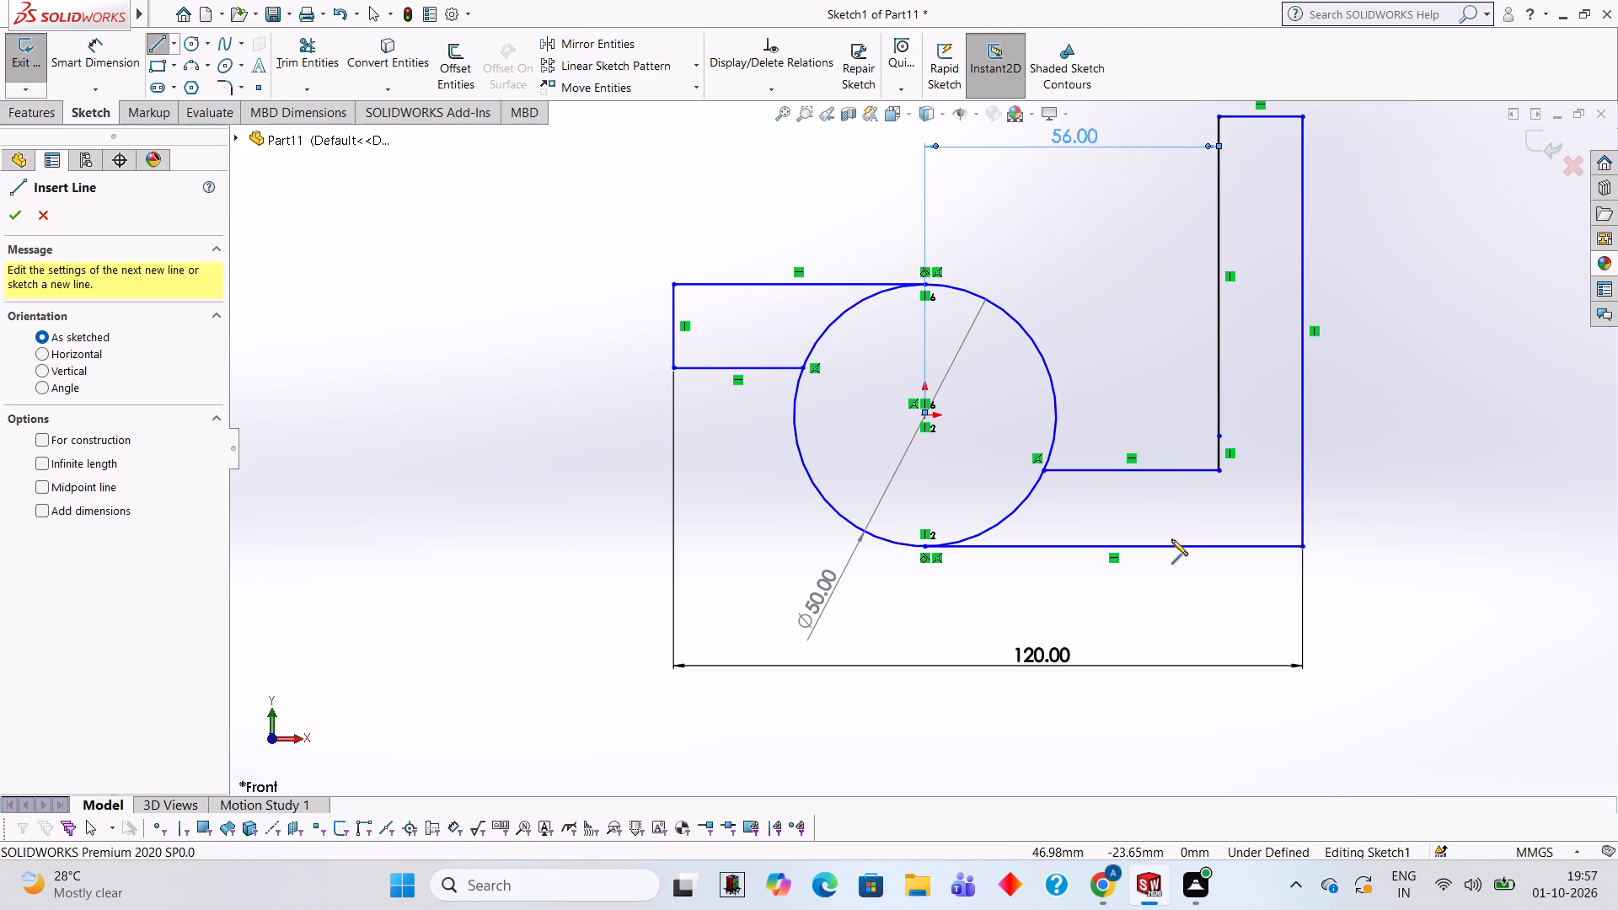
pyautogui.click(1301, 545)
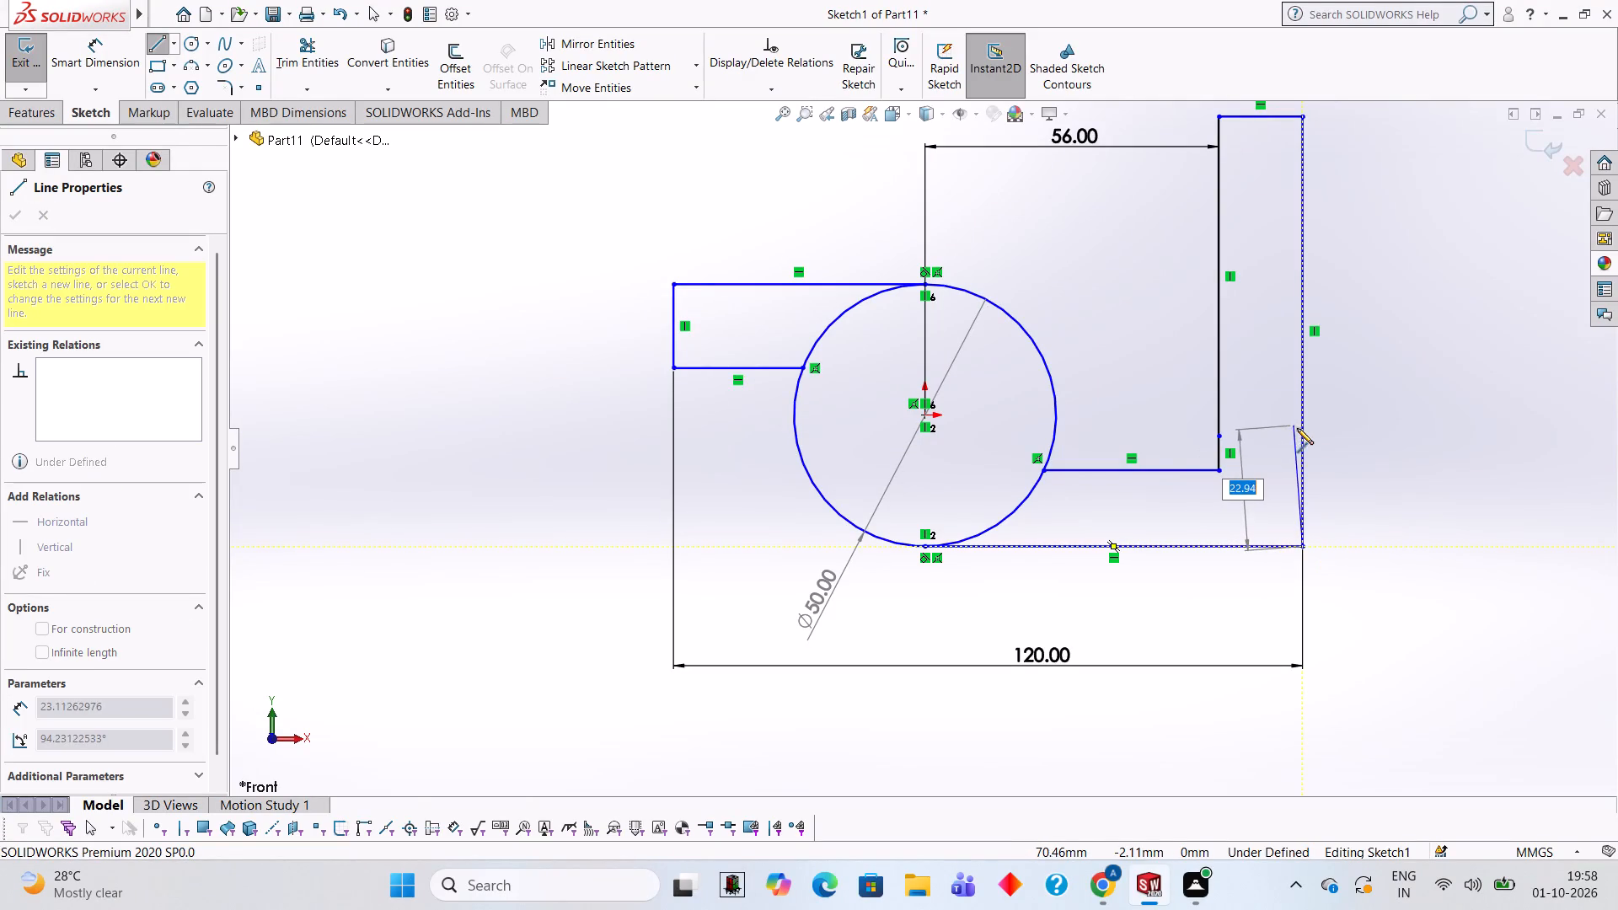
pyautogui.write('16')
pyautogui.press('Return')
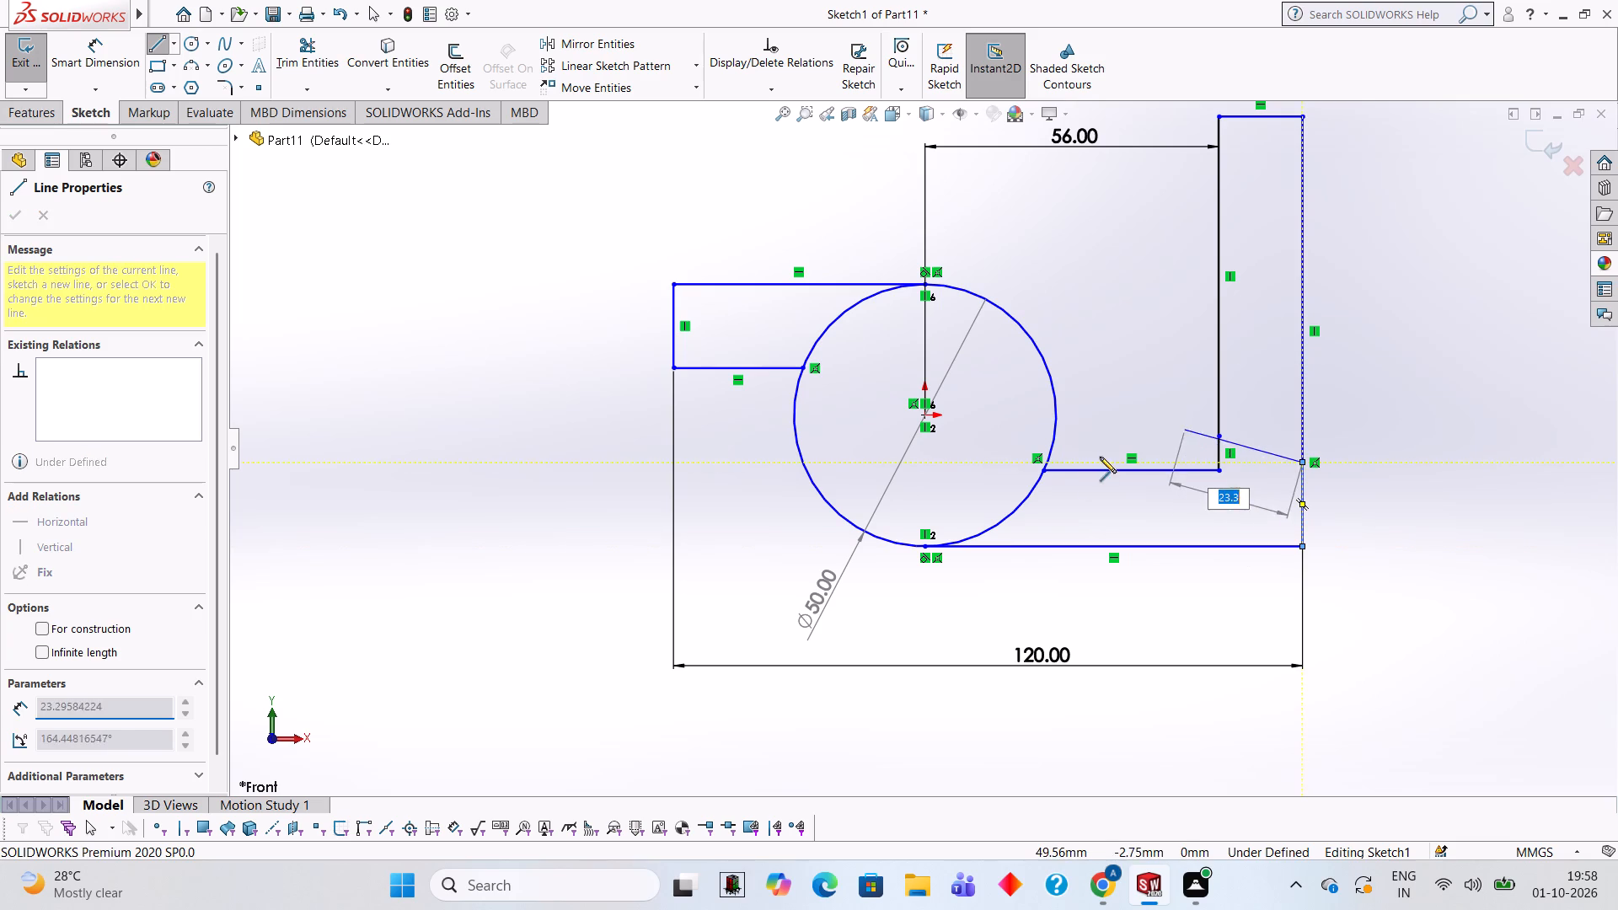
pyautogui.click(1045, 459)
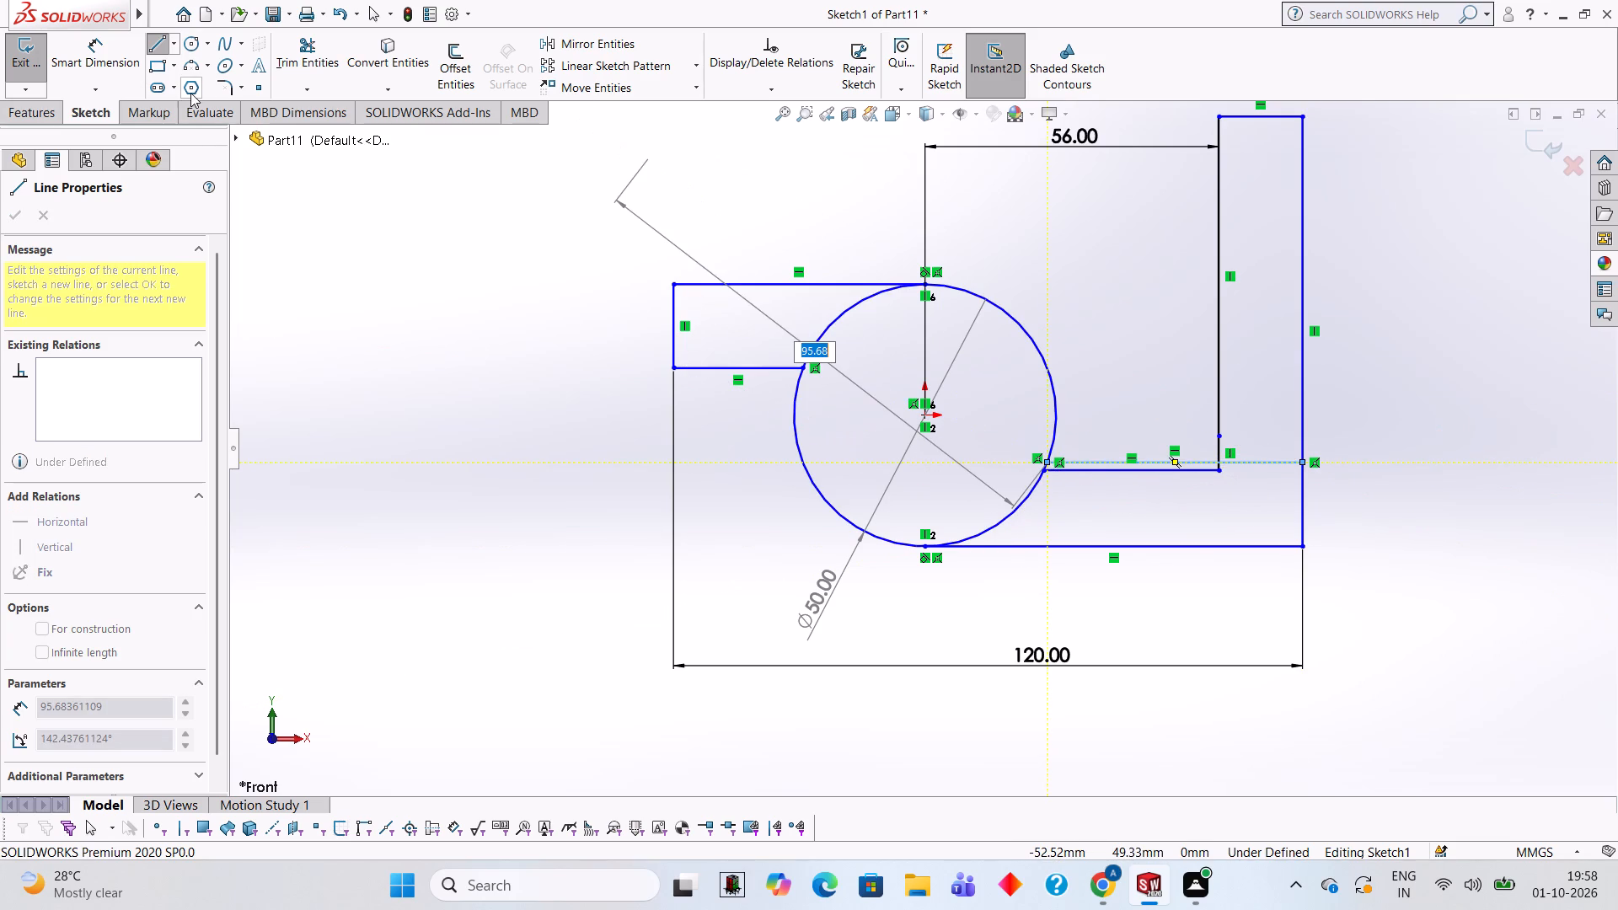
# Trim away the old lower horizontal line, the inner vertical line's overhang and the new line's piece crossing the upright arm.
pyautogui.click(289, 65)
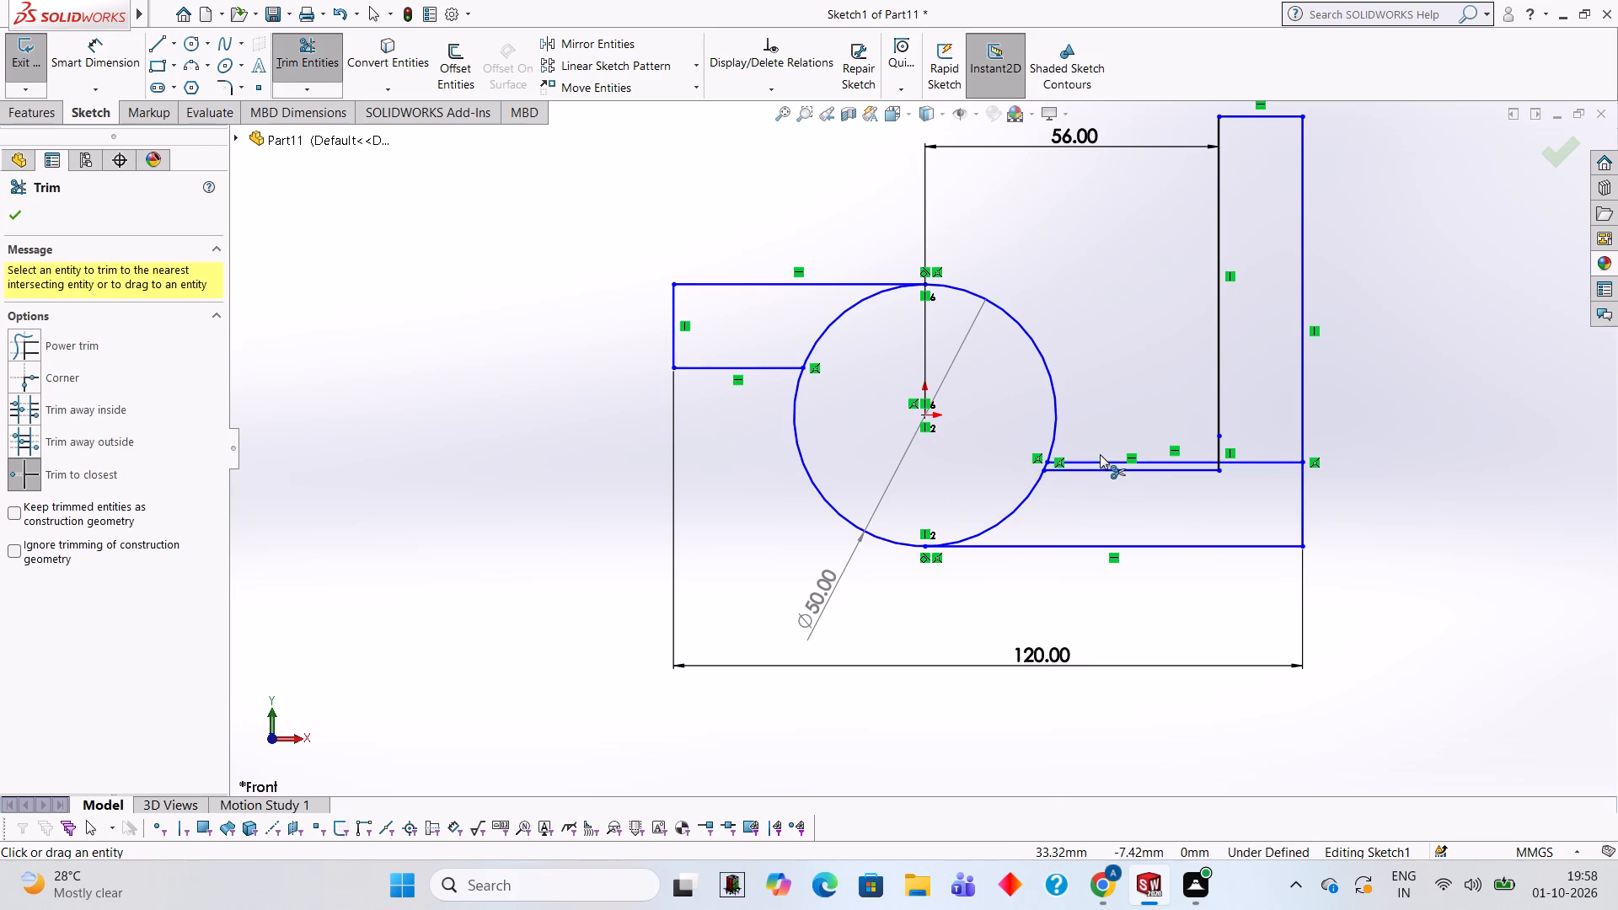
pyautogui.click(1098, 473)
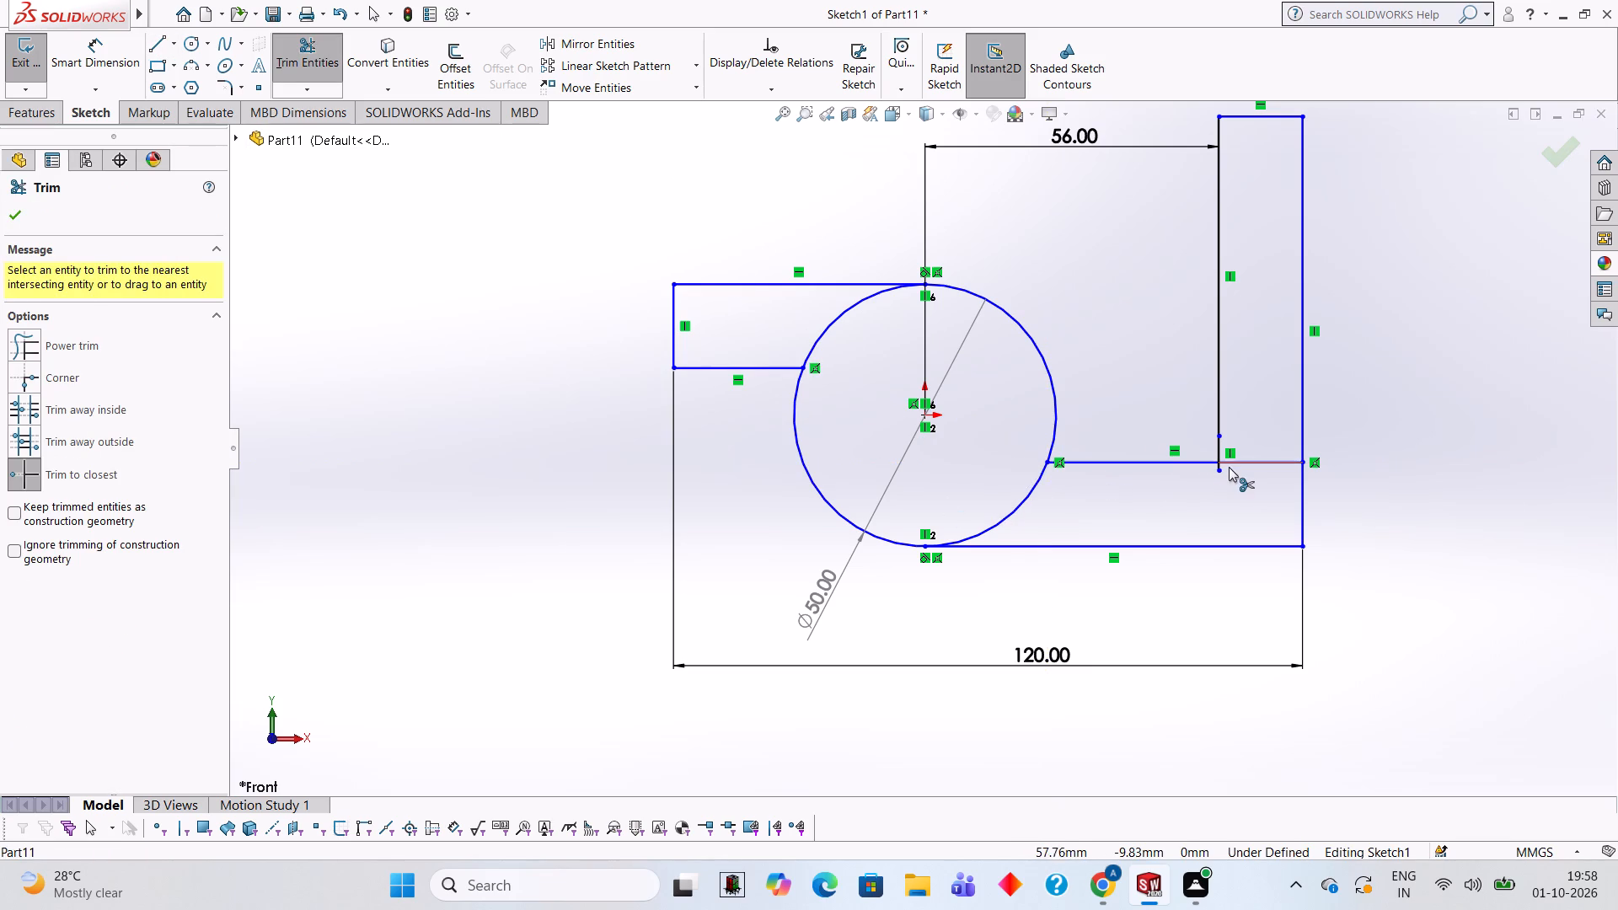
pyautogui.click(1221, 467)
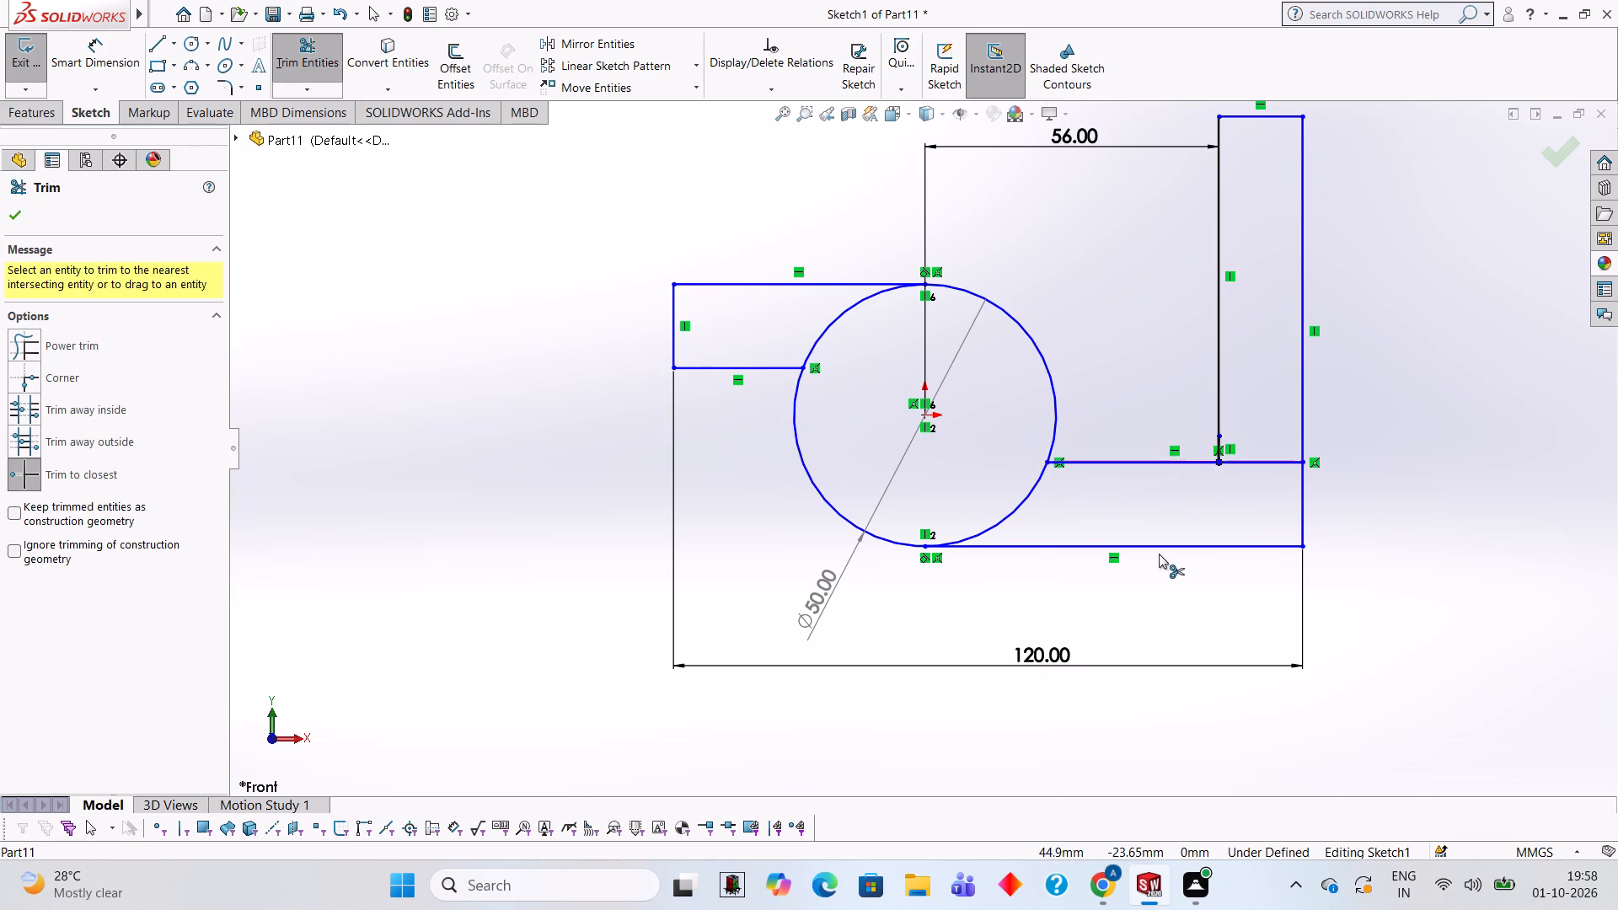
pyautogui.click(1255, 466)
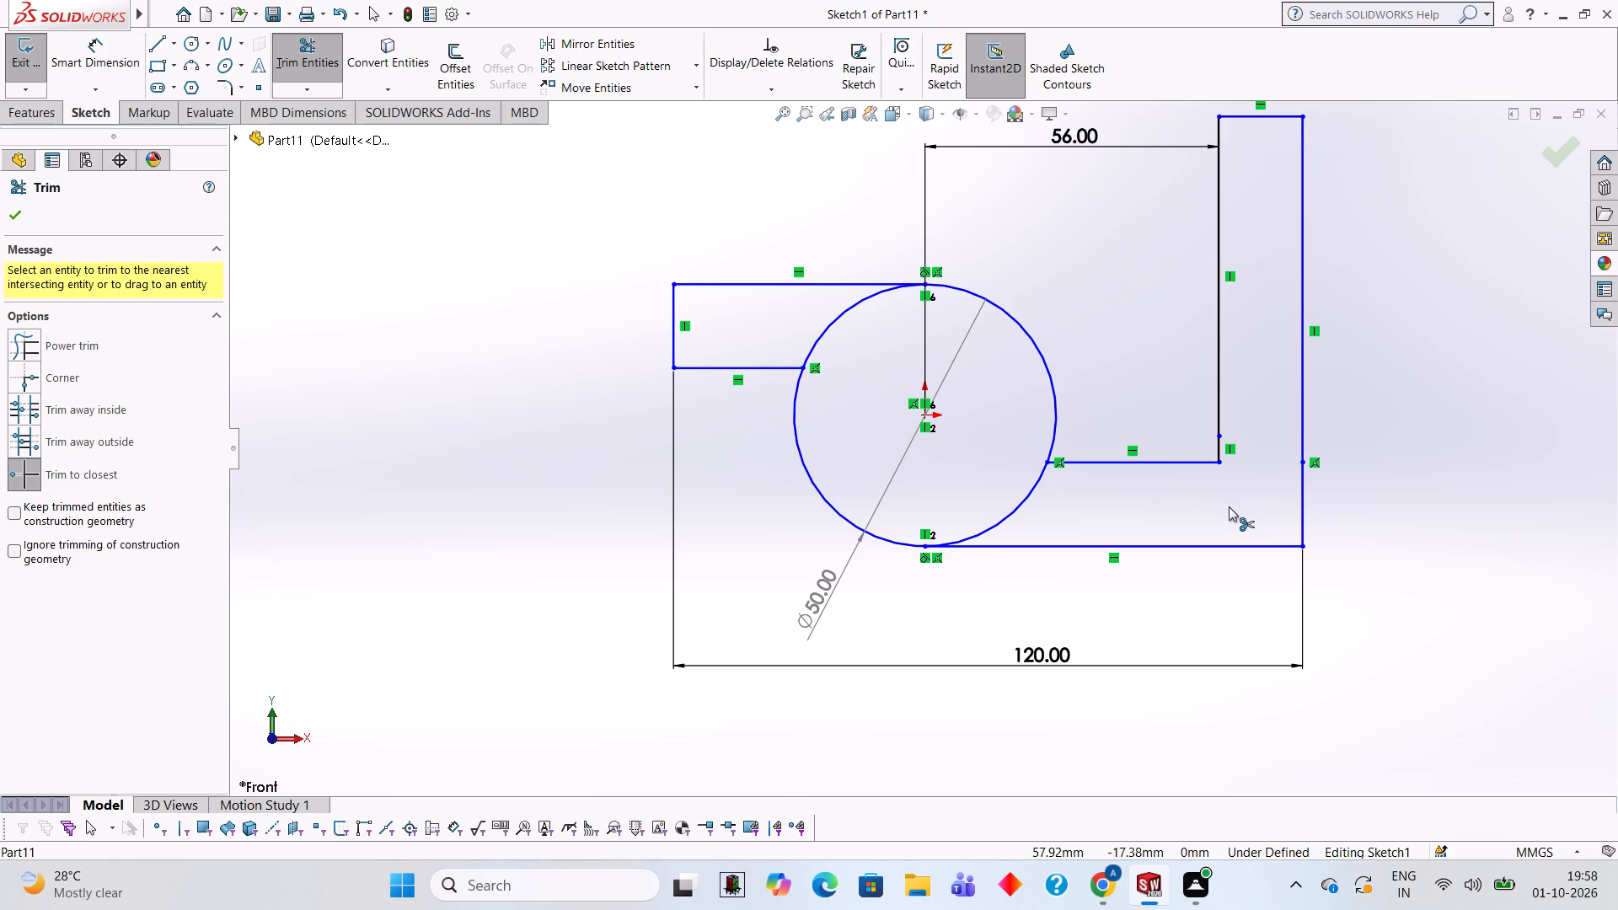
# Trim the circle's arcs lying inside the left arm and inside the lower right arm.
pyautogui.click(838, 320)
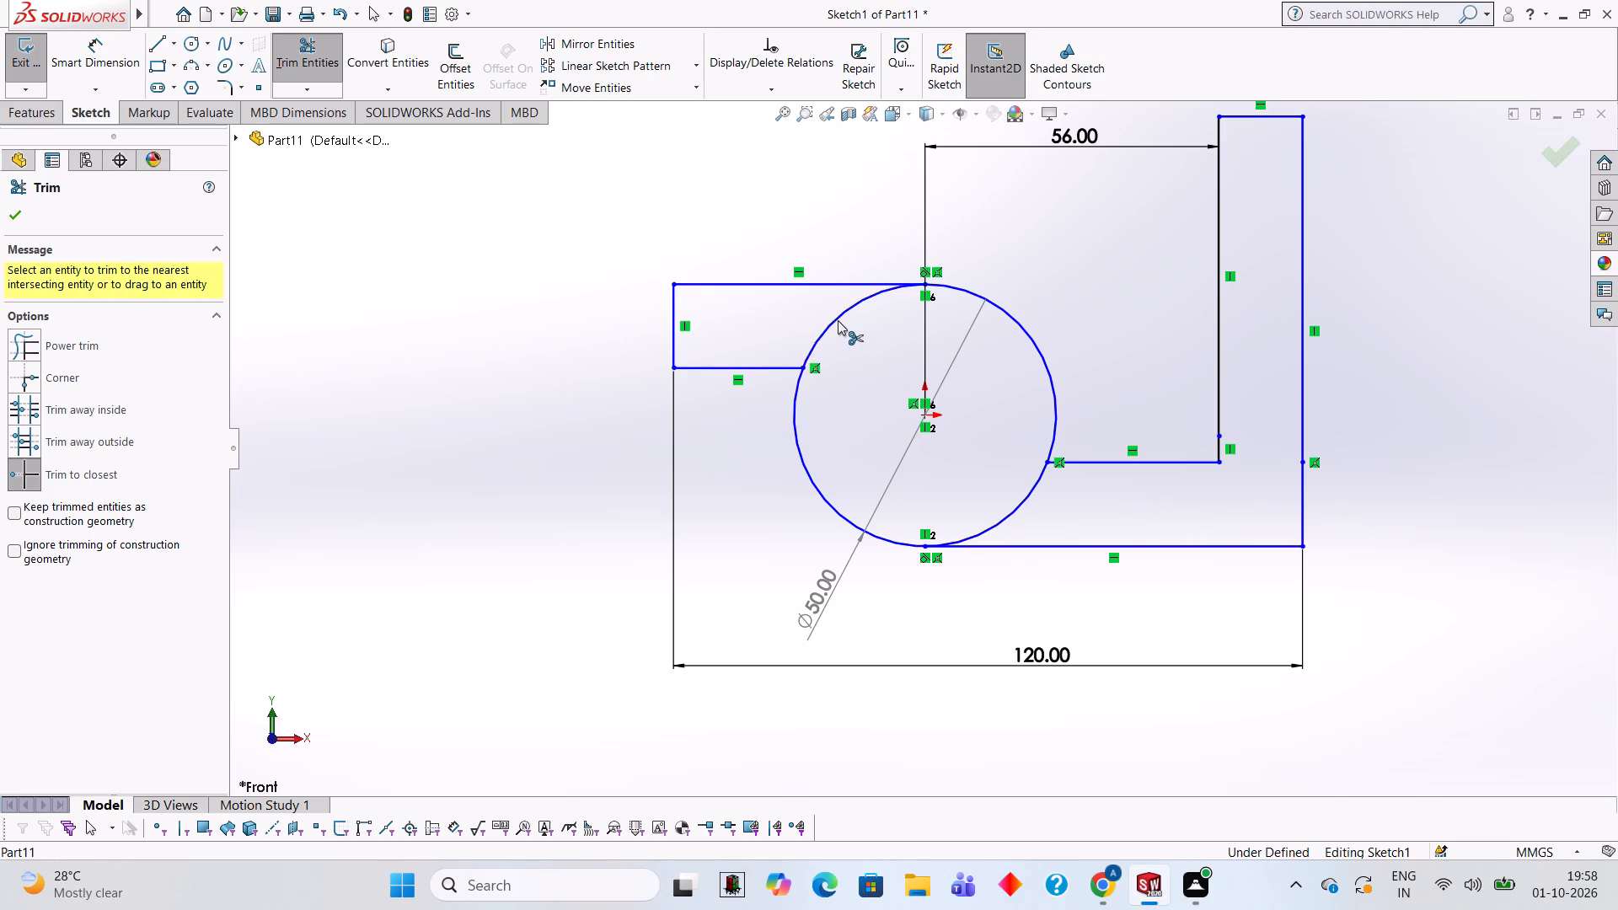
pyautogui.click(1027, 505)
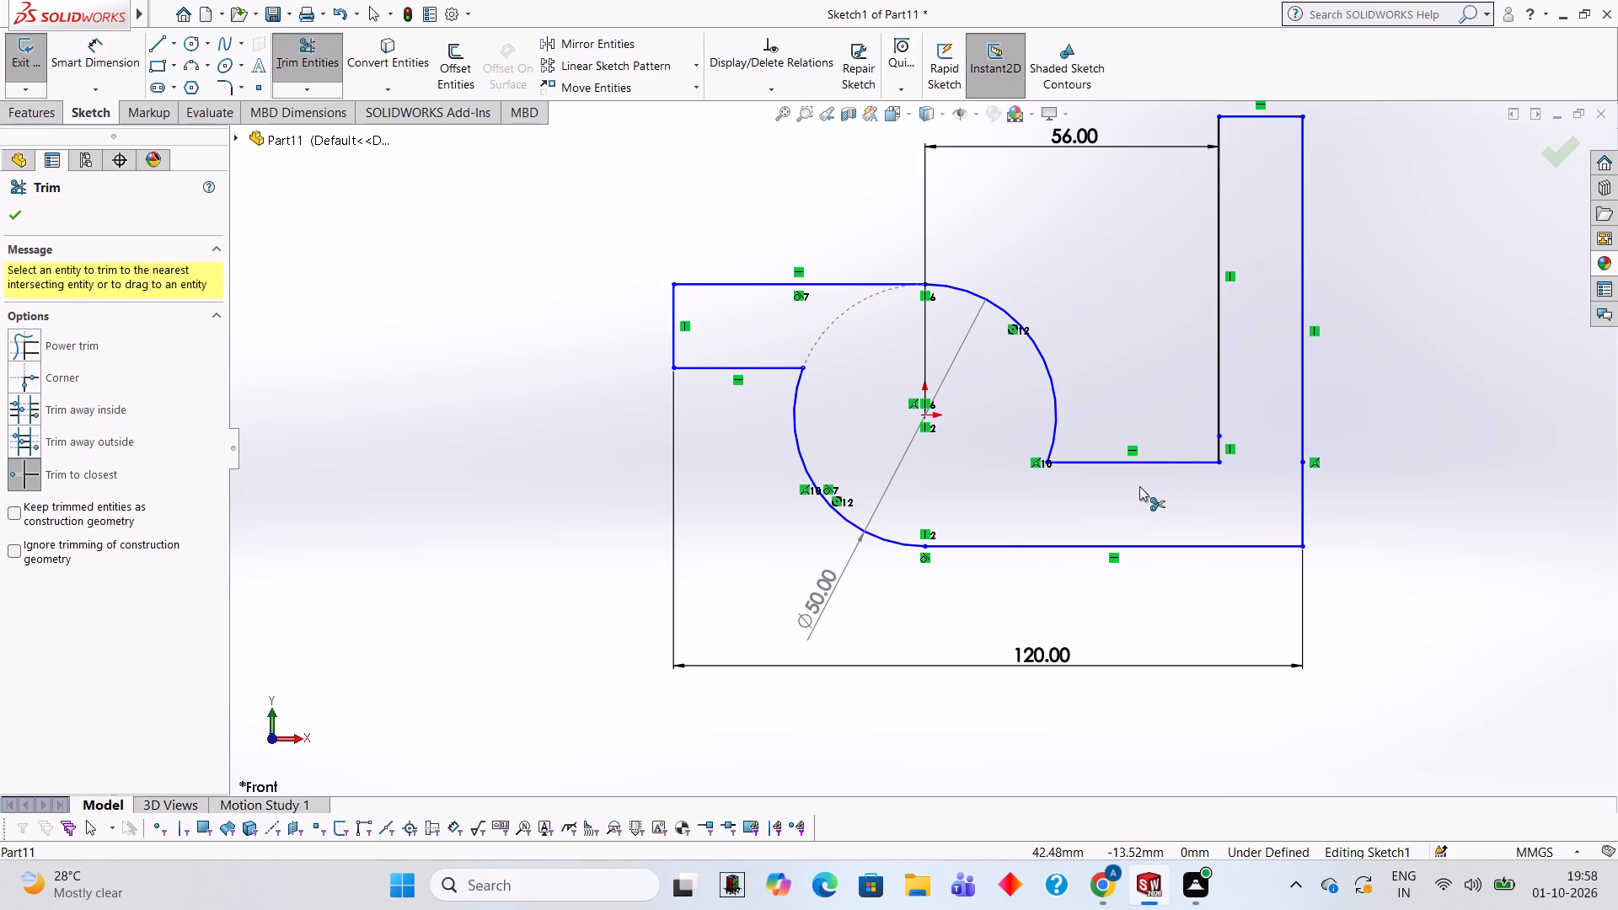
# Apply a 6 mm sketch fillet to the right arm's inner corner.
pyautogui.click(228, 87)
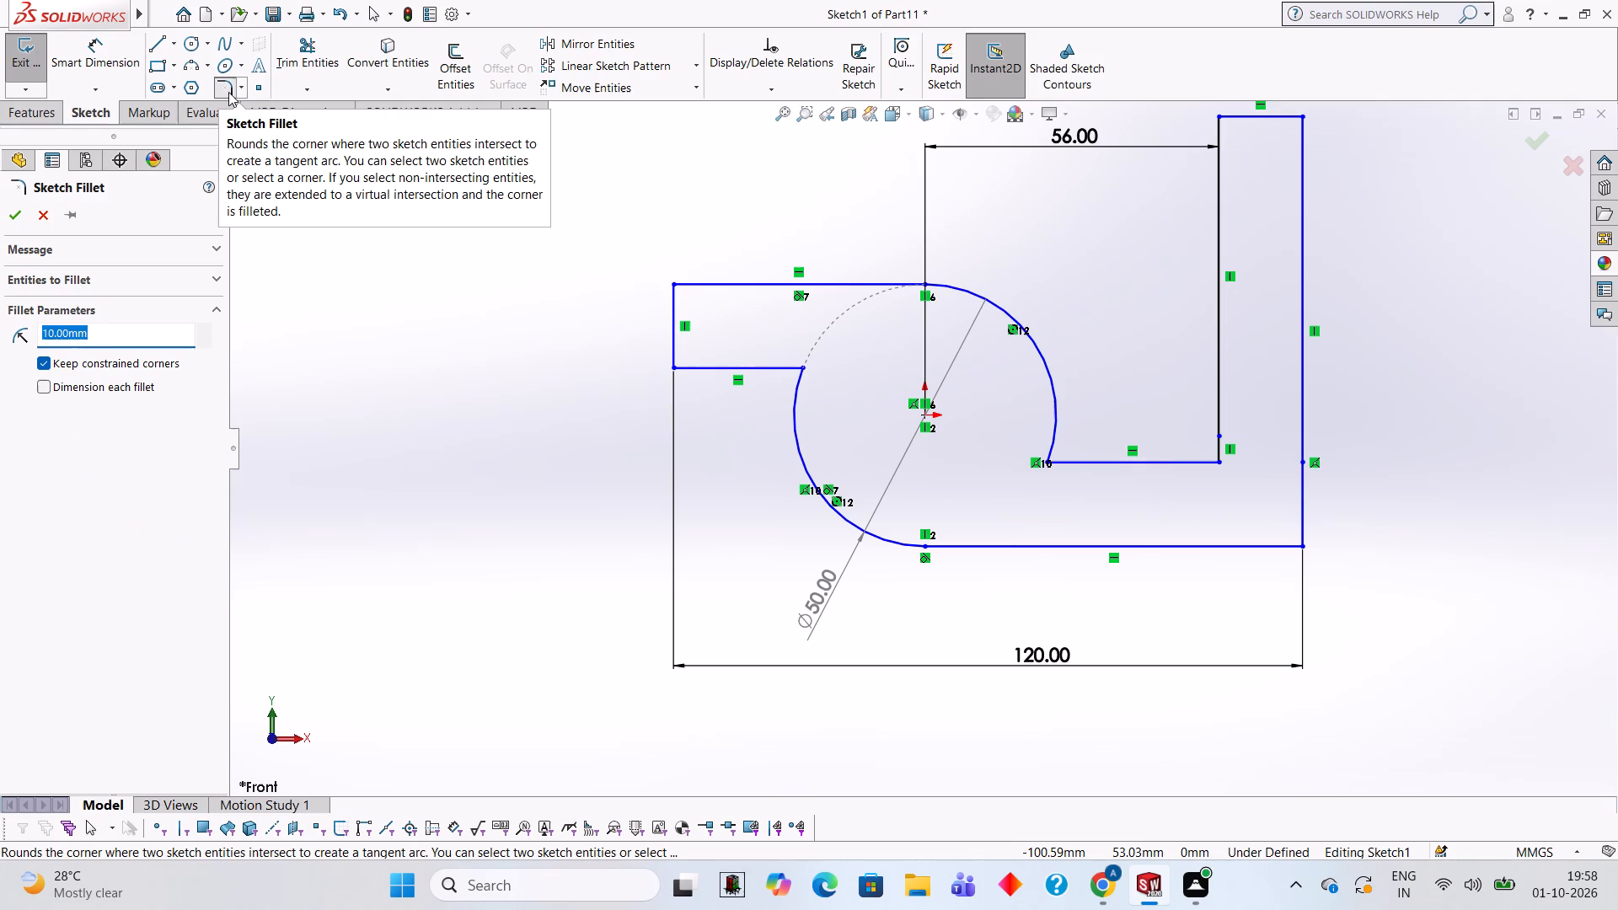
pyautogui.press('6')
pyautogui.press('Return')
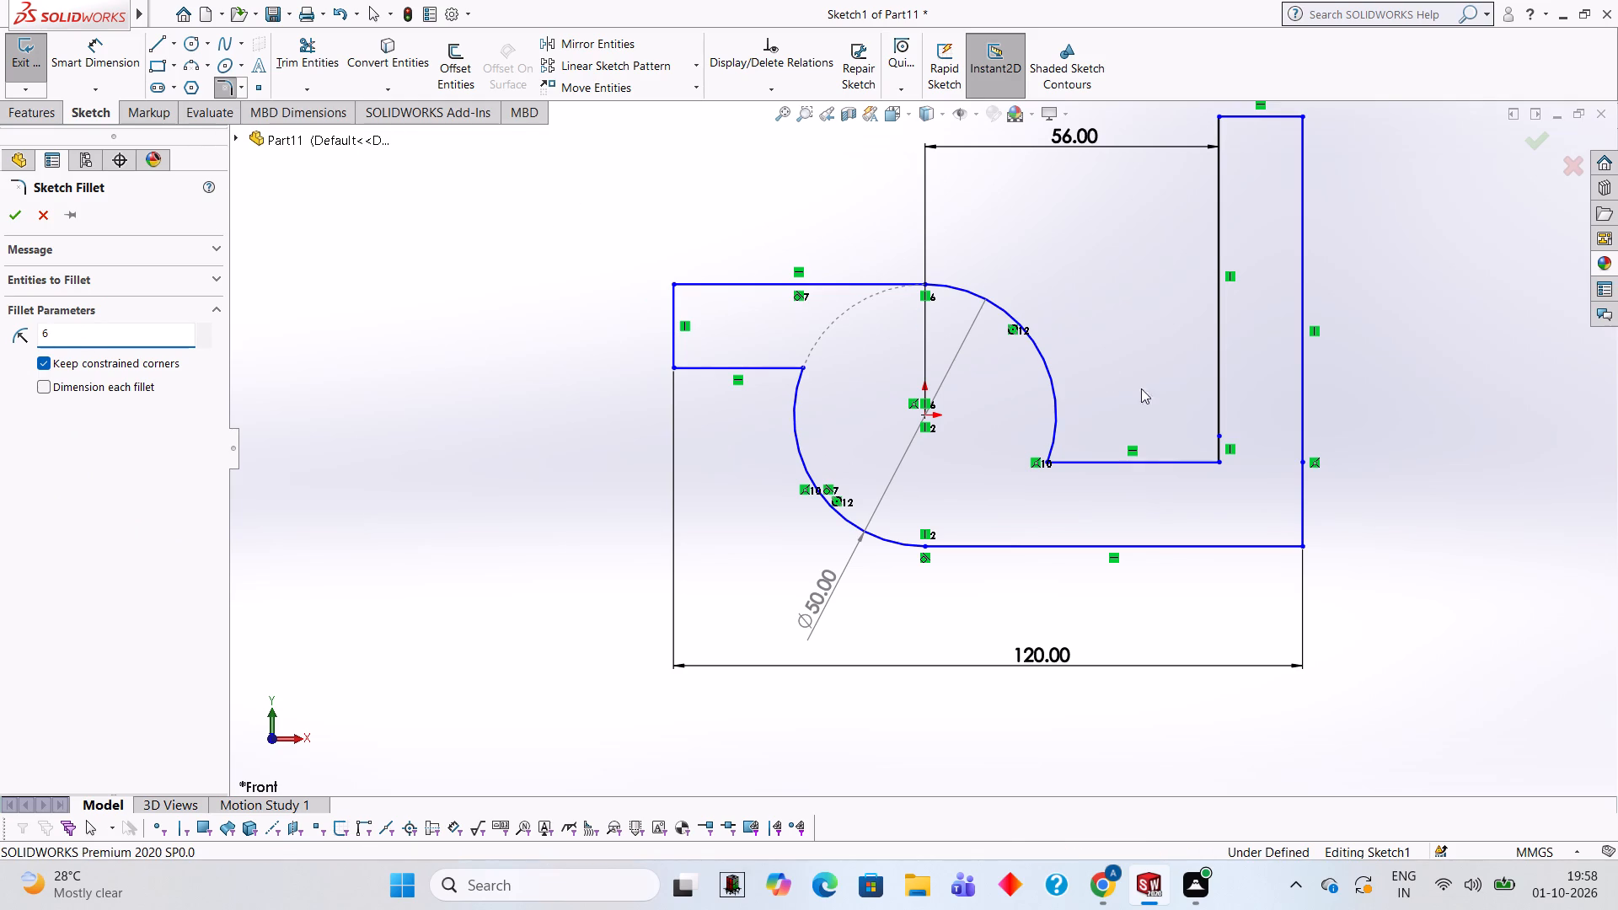
pyautogui.click(1220, 415)
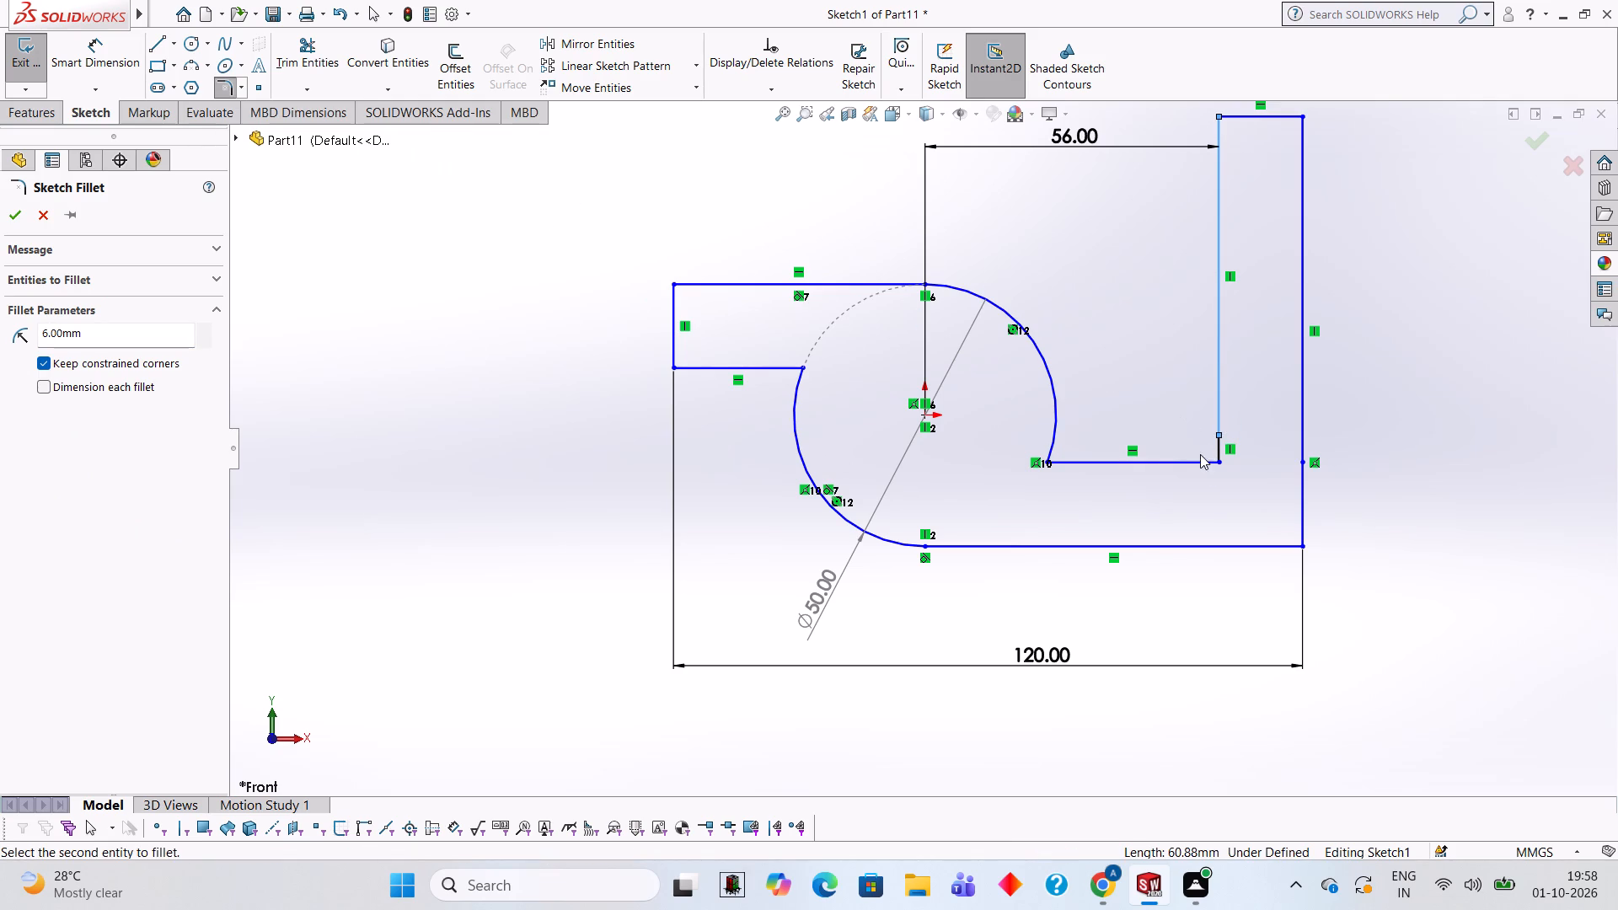
pyautogui.click(1197, 458)
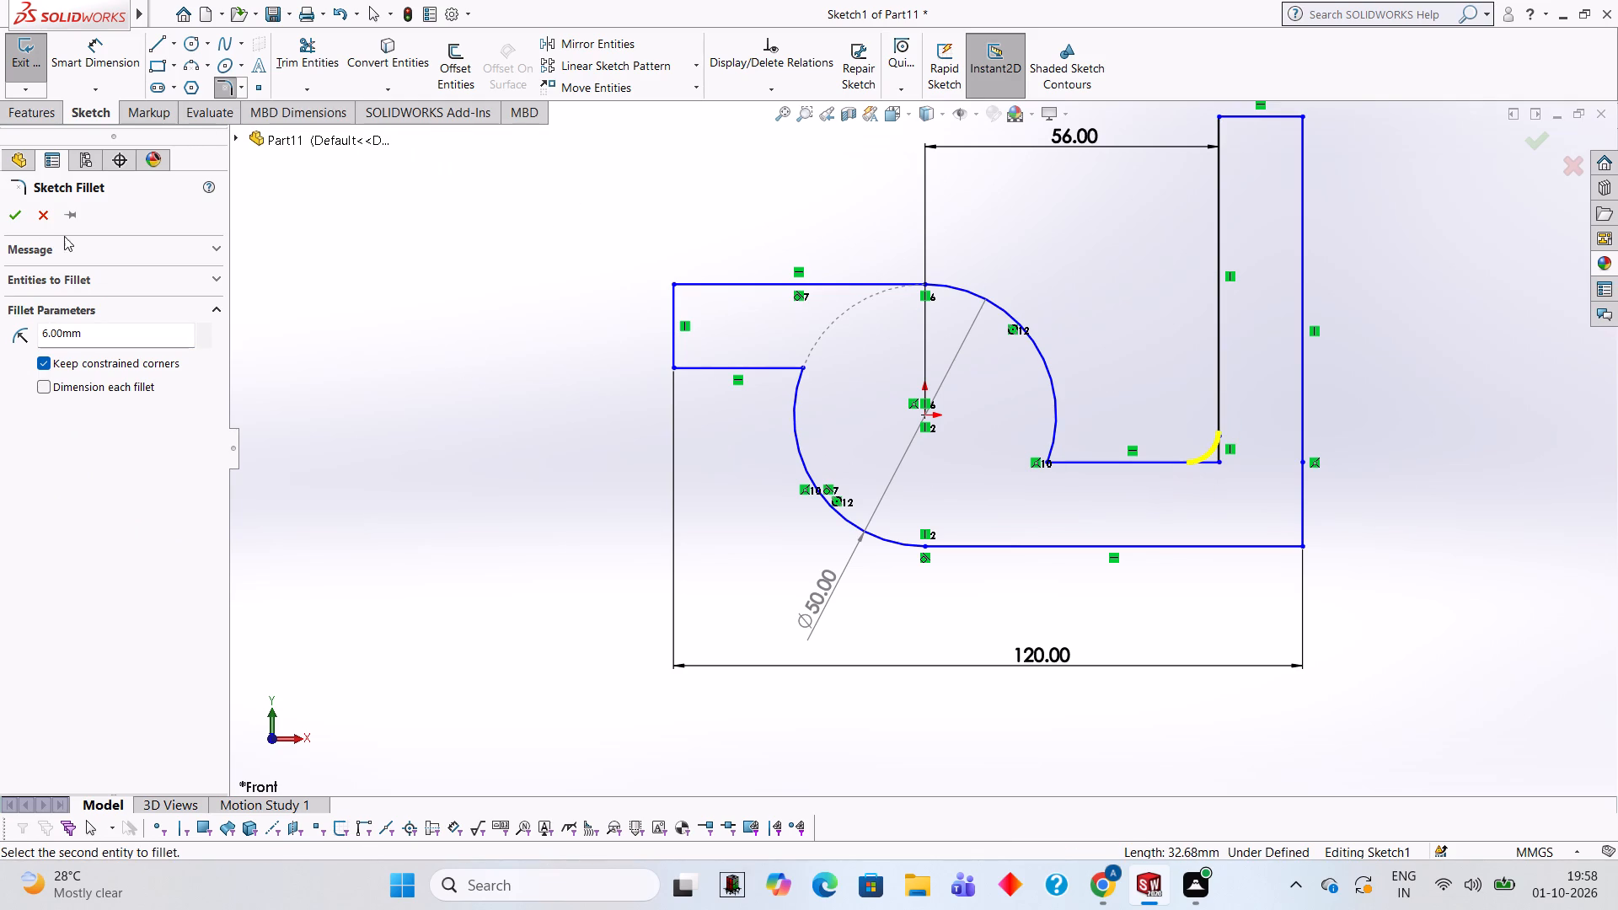
pyautogui.click(18, 211)
pyautogui.click(440, 377)
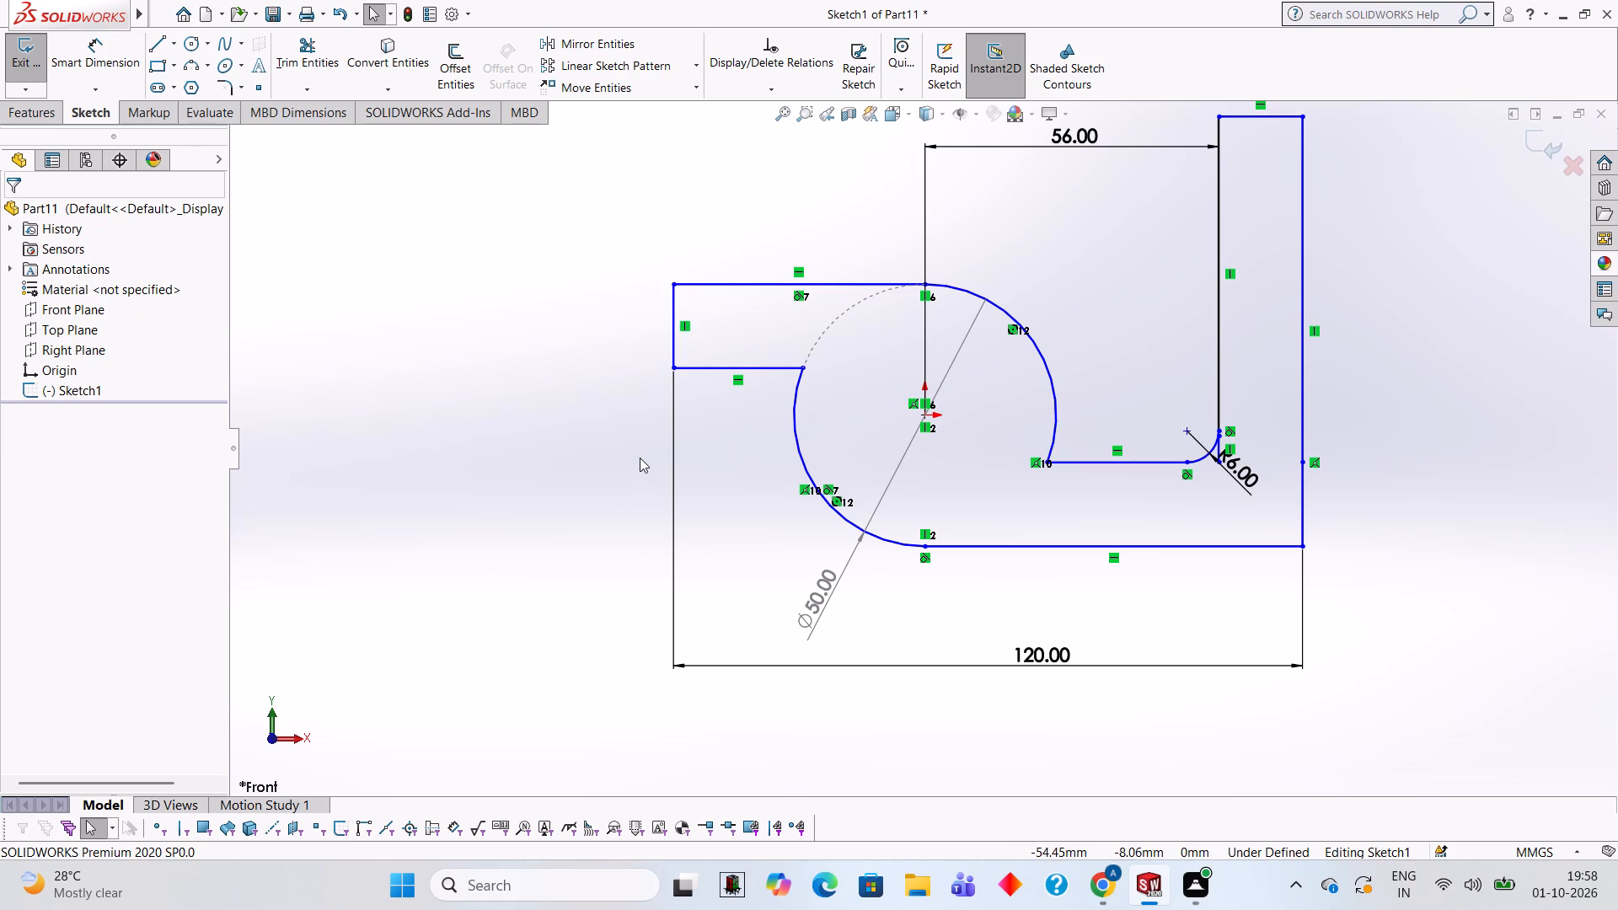
# Apply a 12 mm sketch fillet to the right arm's outer bottom corner.
pyautogui.click(215, 94)
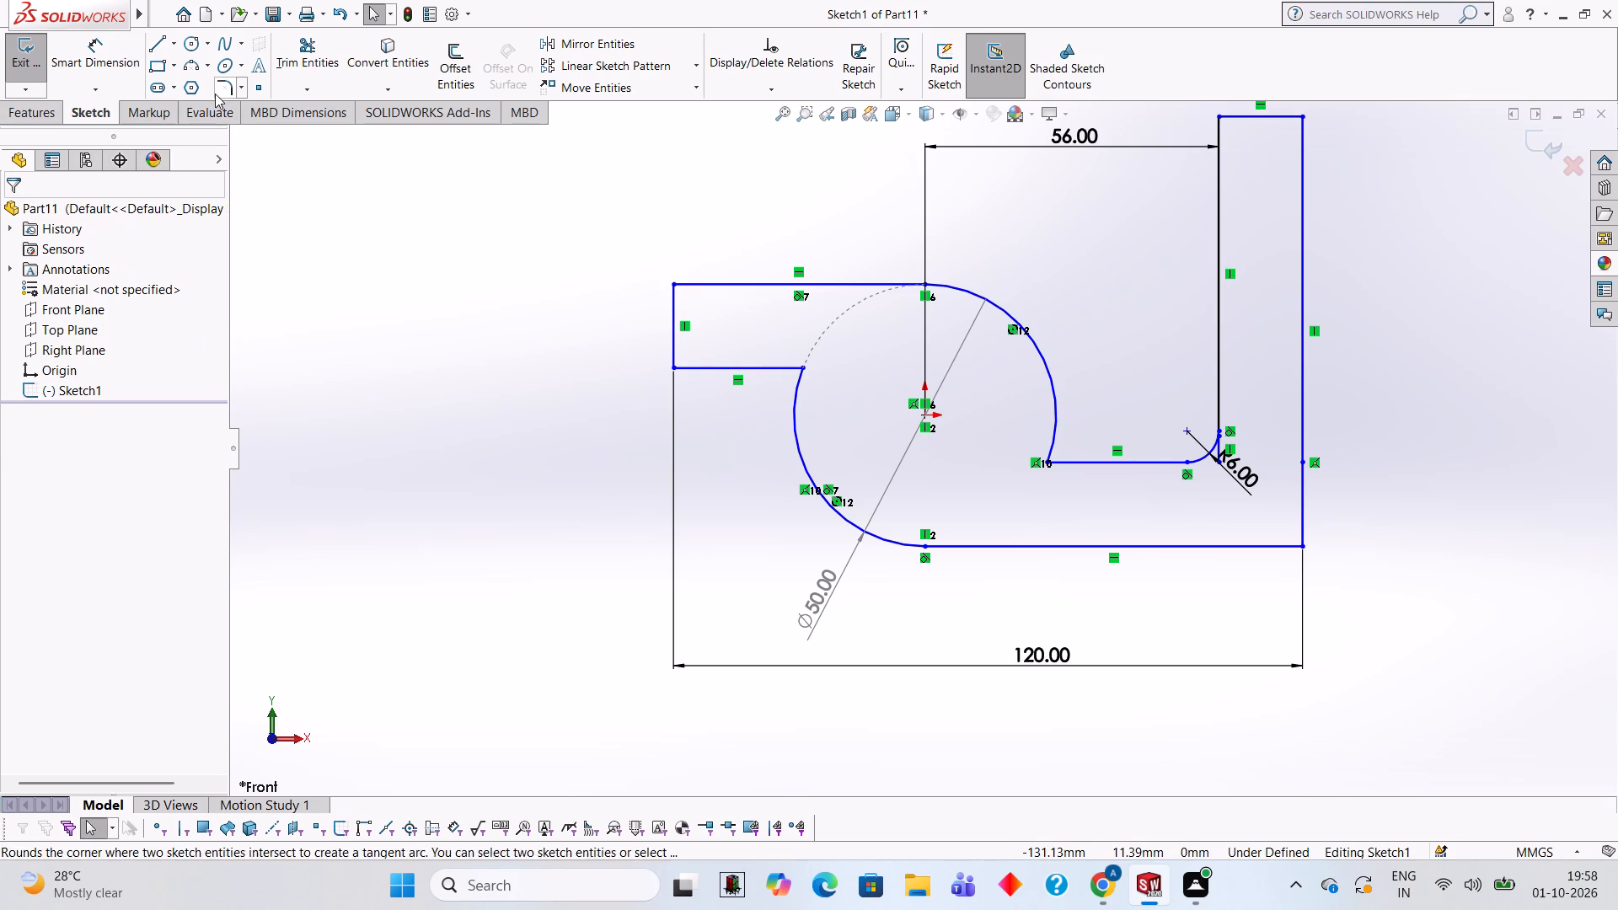
pyautogui.write('12')
pyautogui.press('Return')
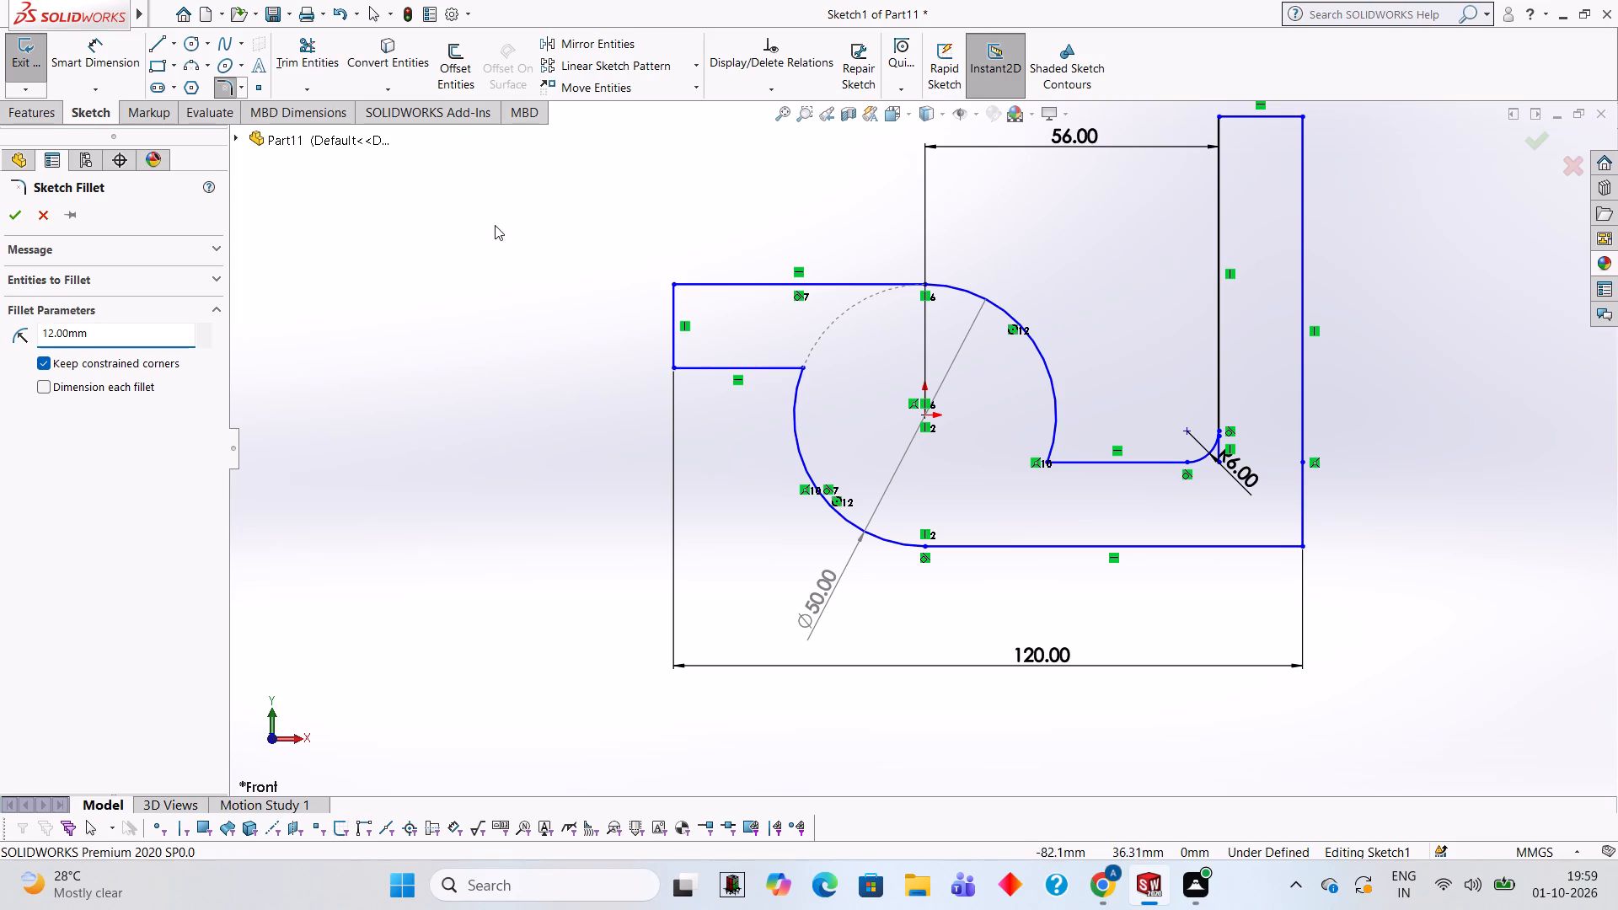
pyautogui.click(1299, 488)
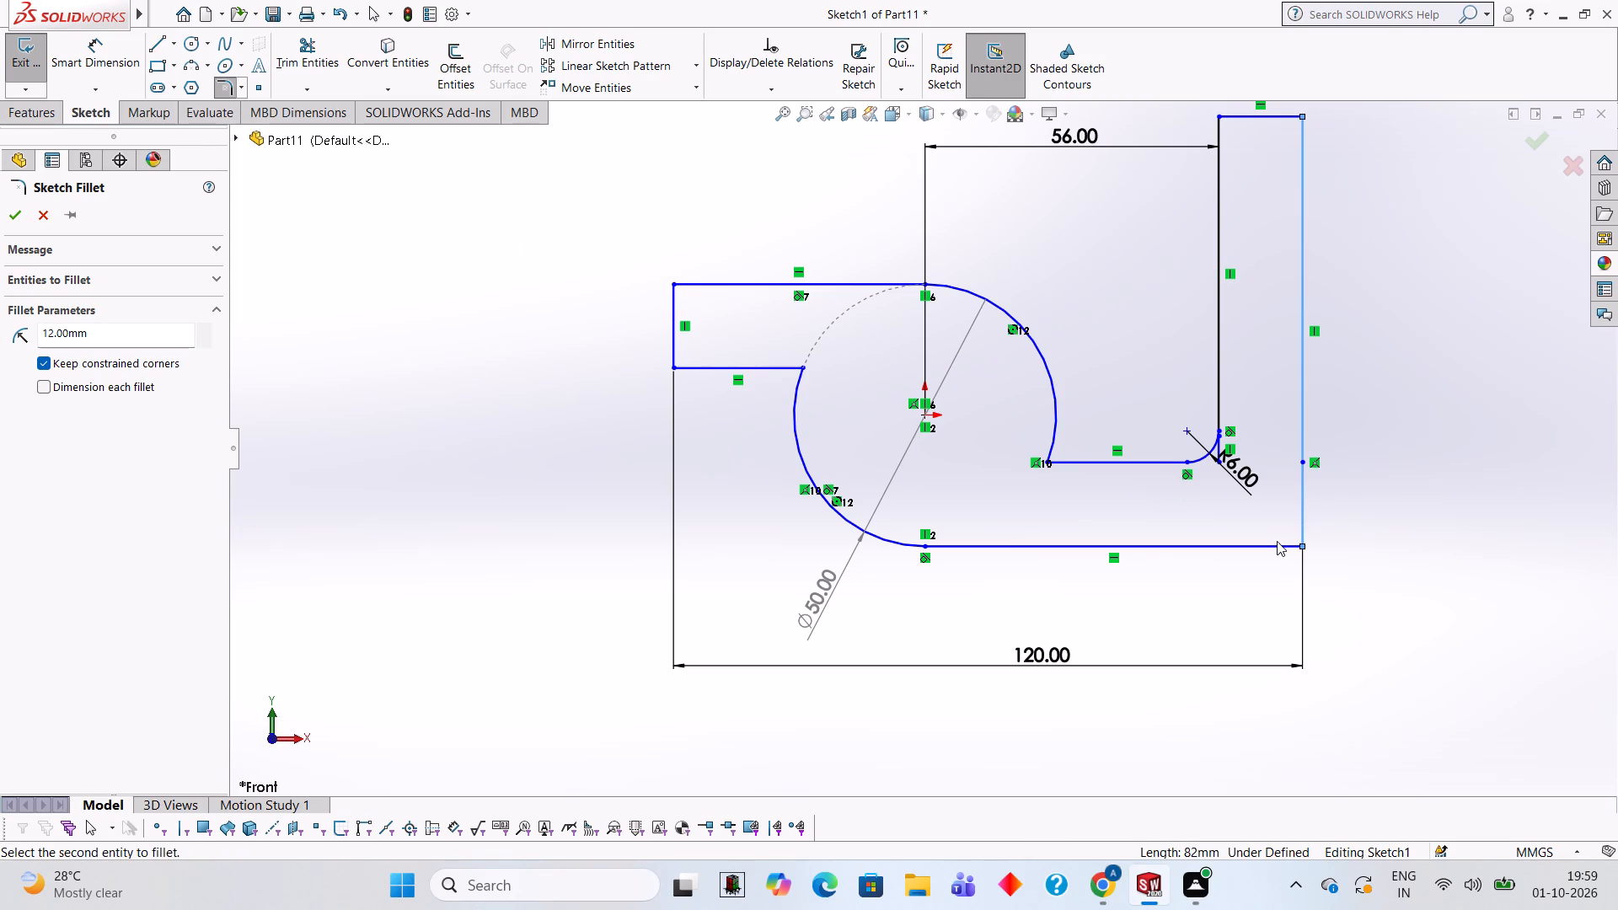
pyautogui.click(1263, 542)
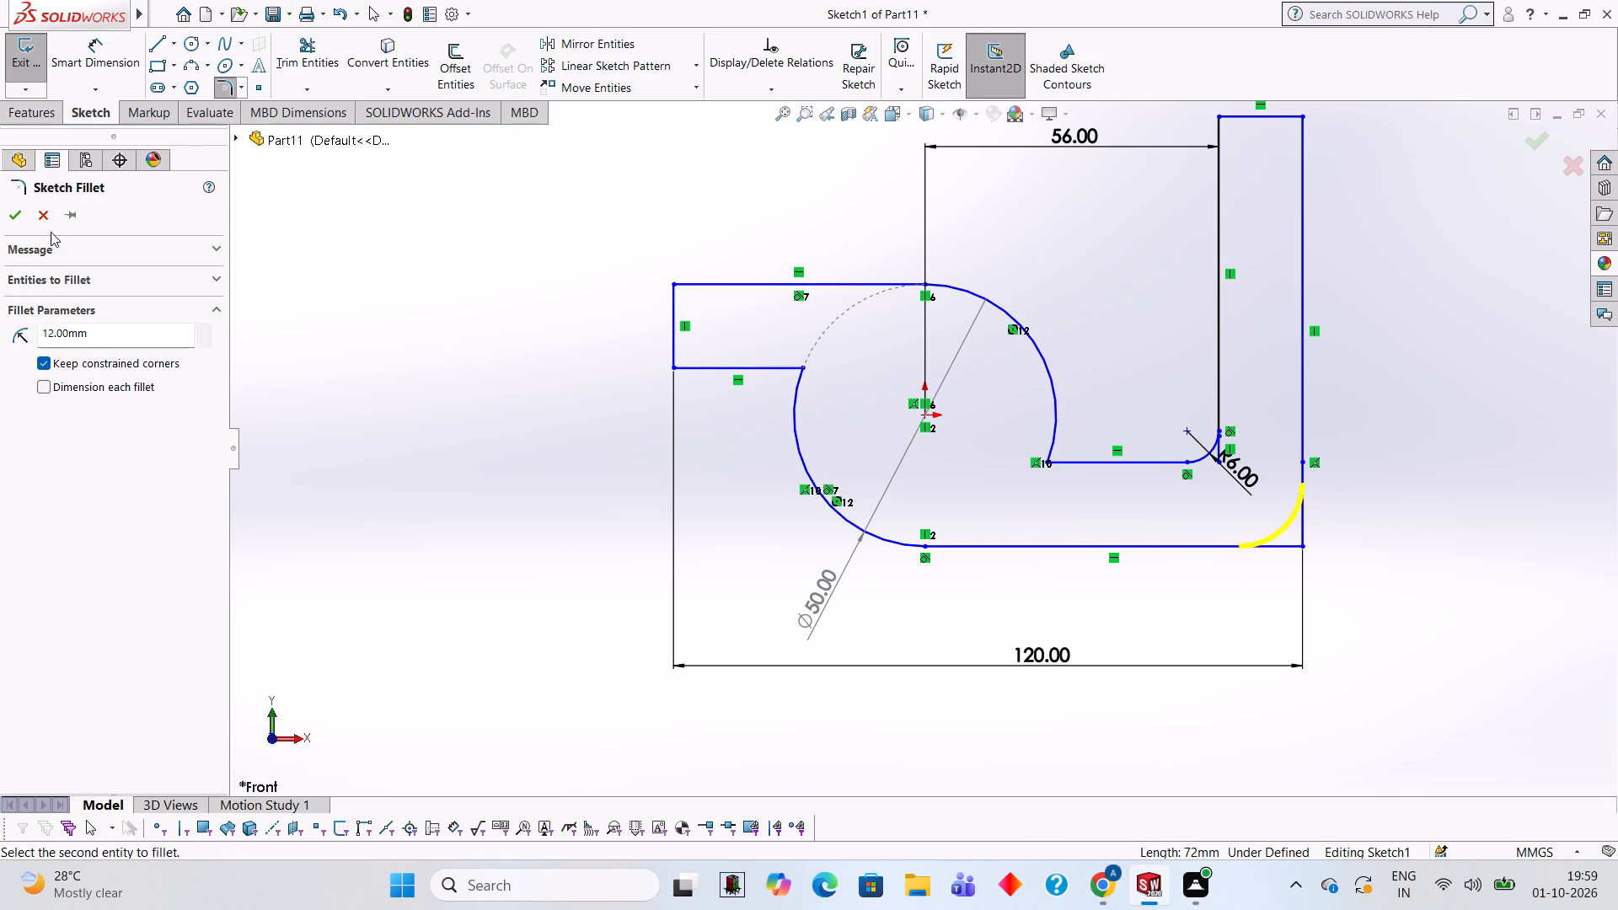
pyautogui.click(21, 217)
pyautogui.click(401, 340)
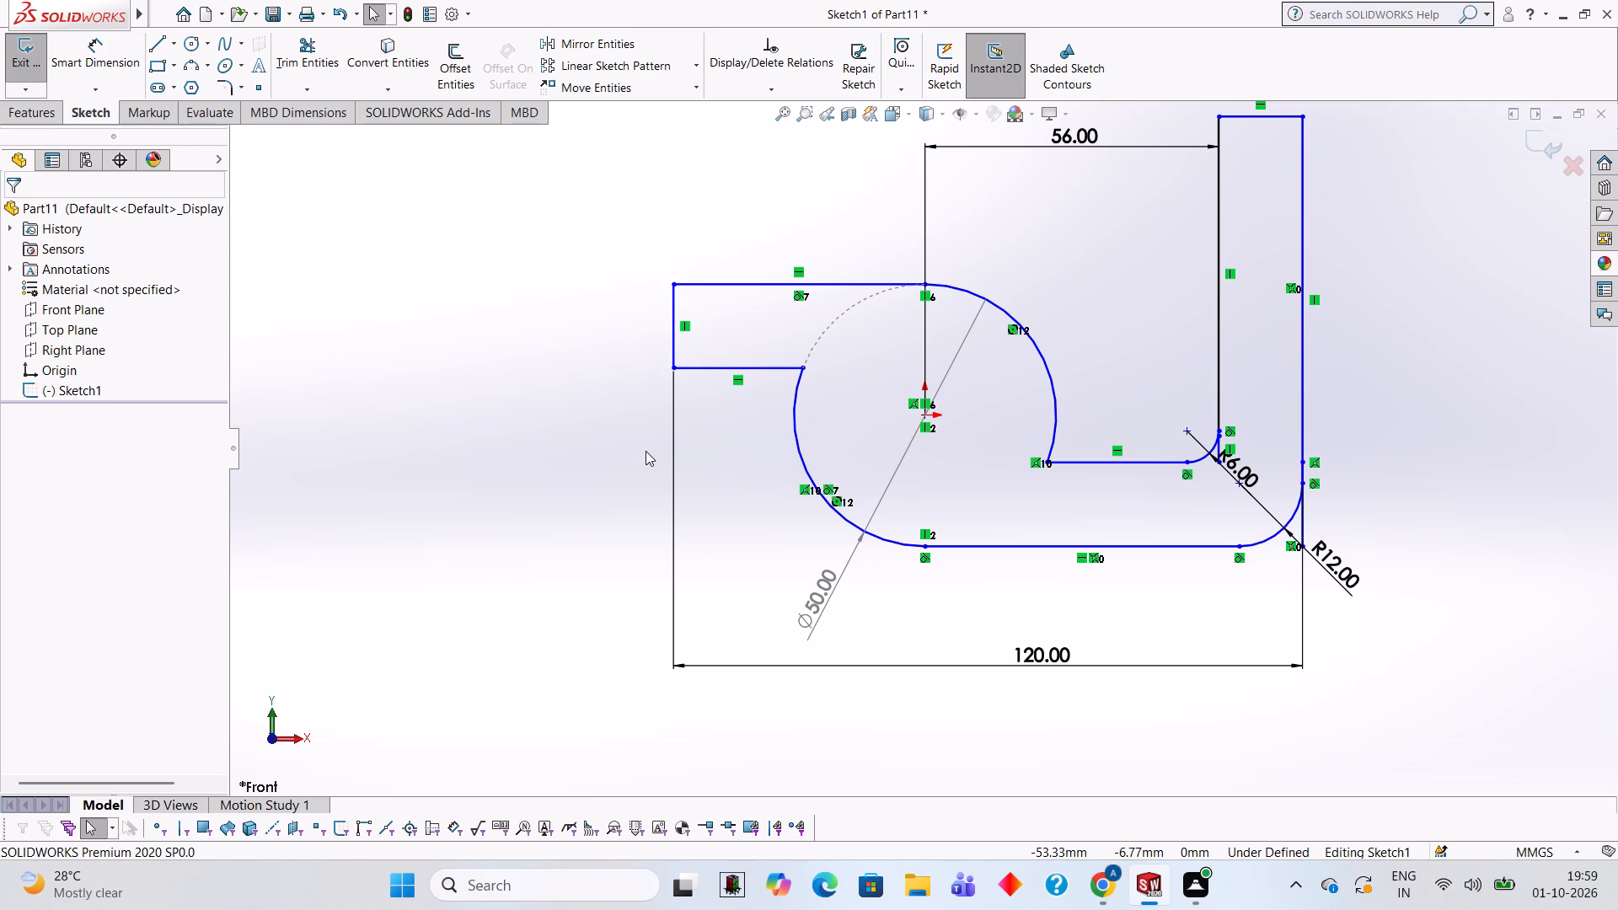
# Dimension the upright arm's width across its top edge and the radius of the circle's right-hand arc.
pyautogui.scroll(1, 989, 292)
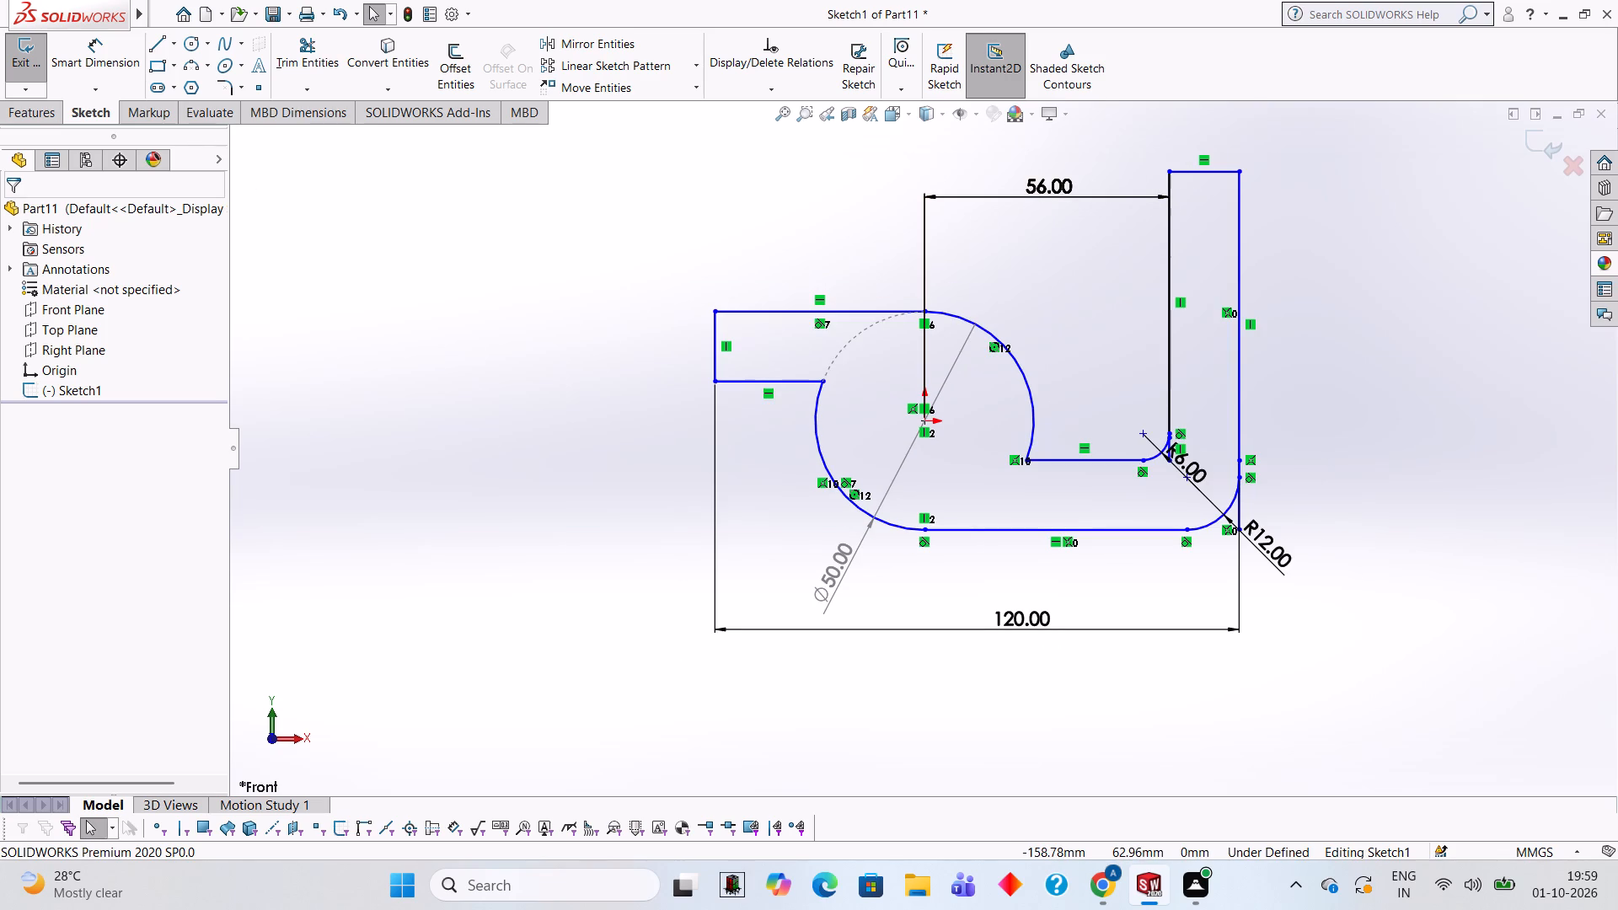
pyautogui.click(117, 70)
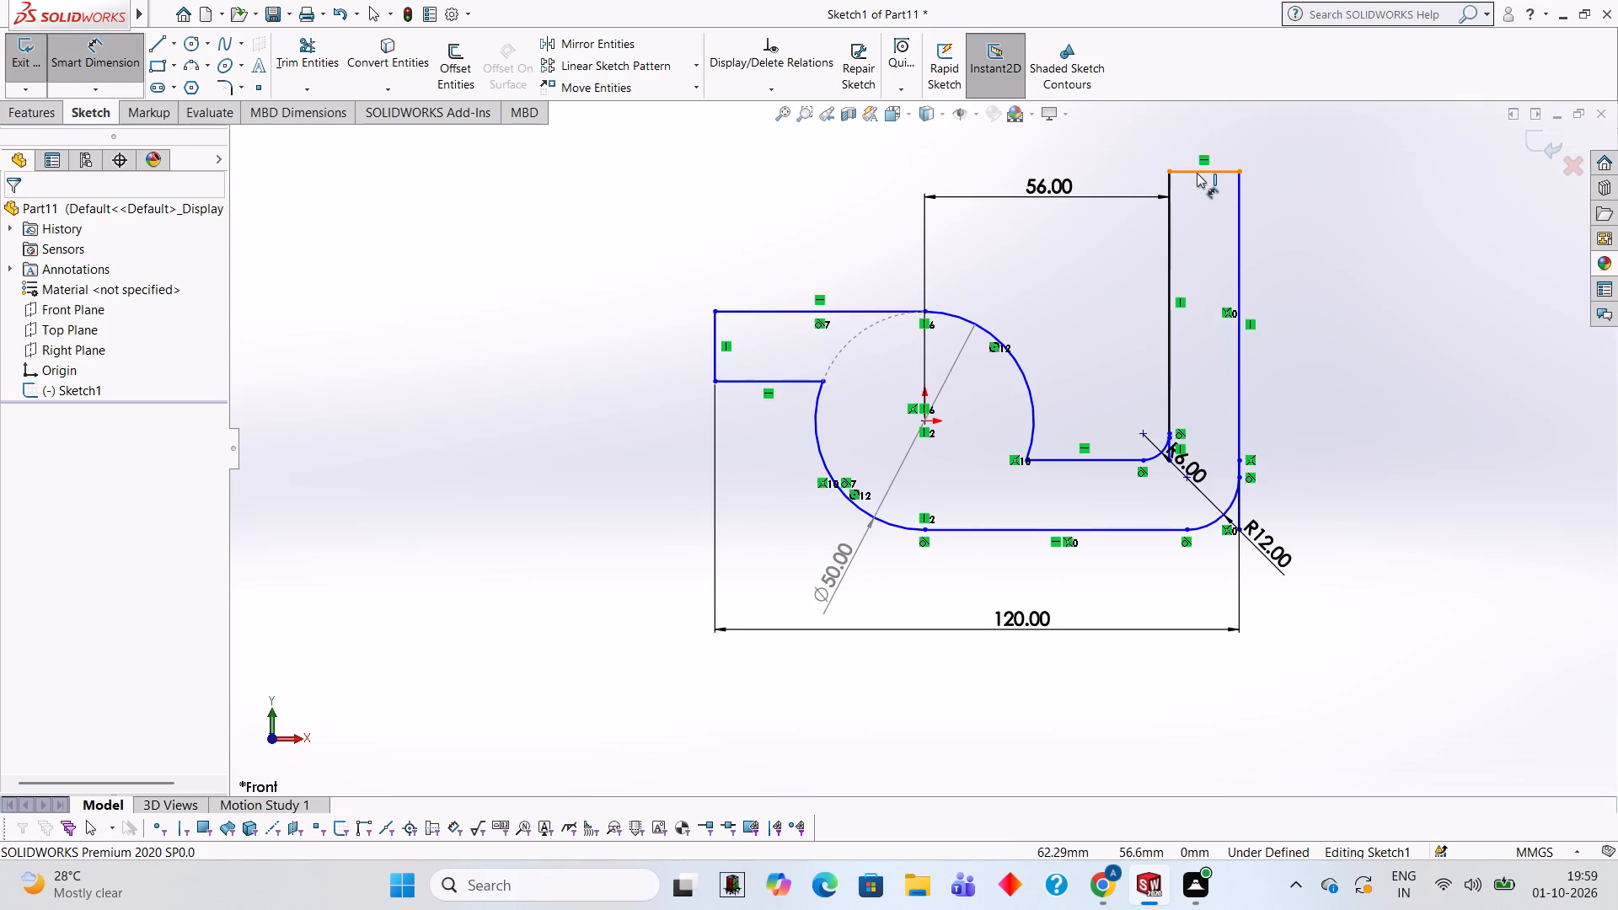
pyautogui.click(1197, 171)
pyautogui.click(1198, 137)
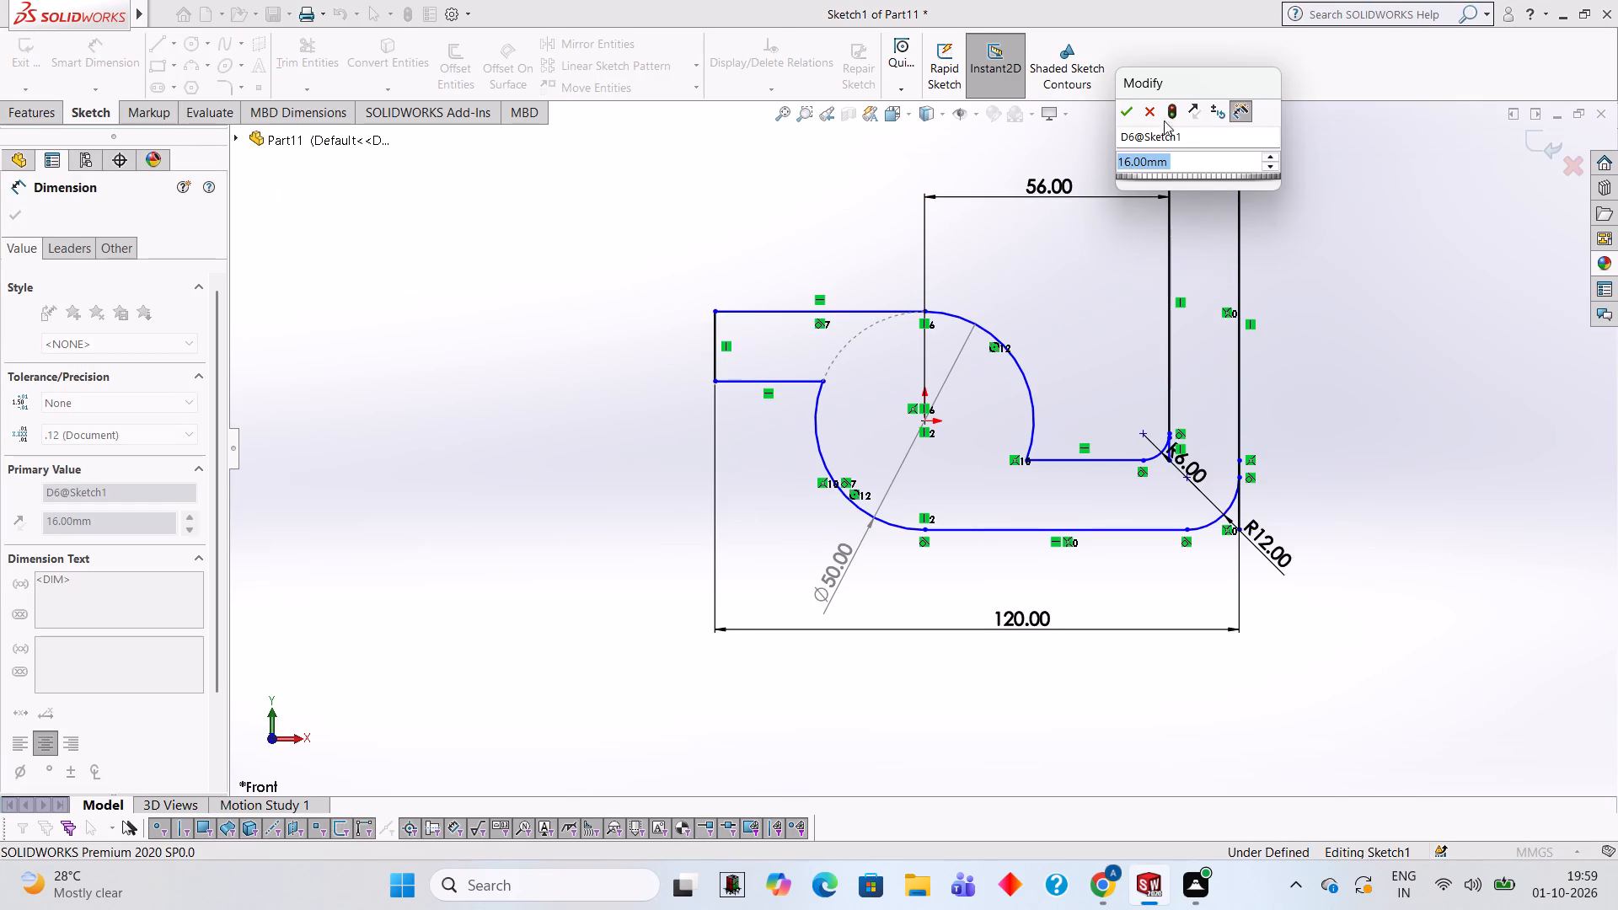
pyautogui.click(1128, 115)
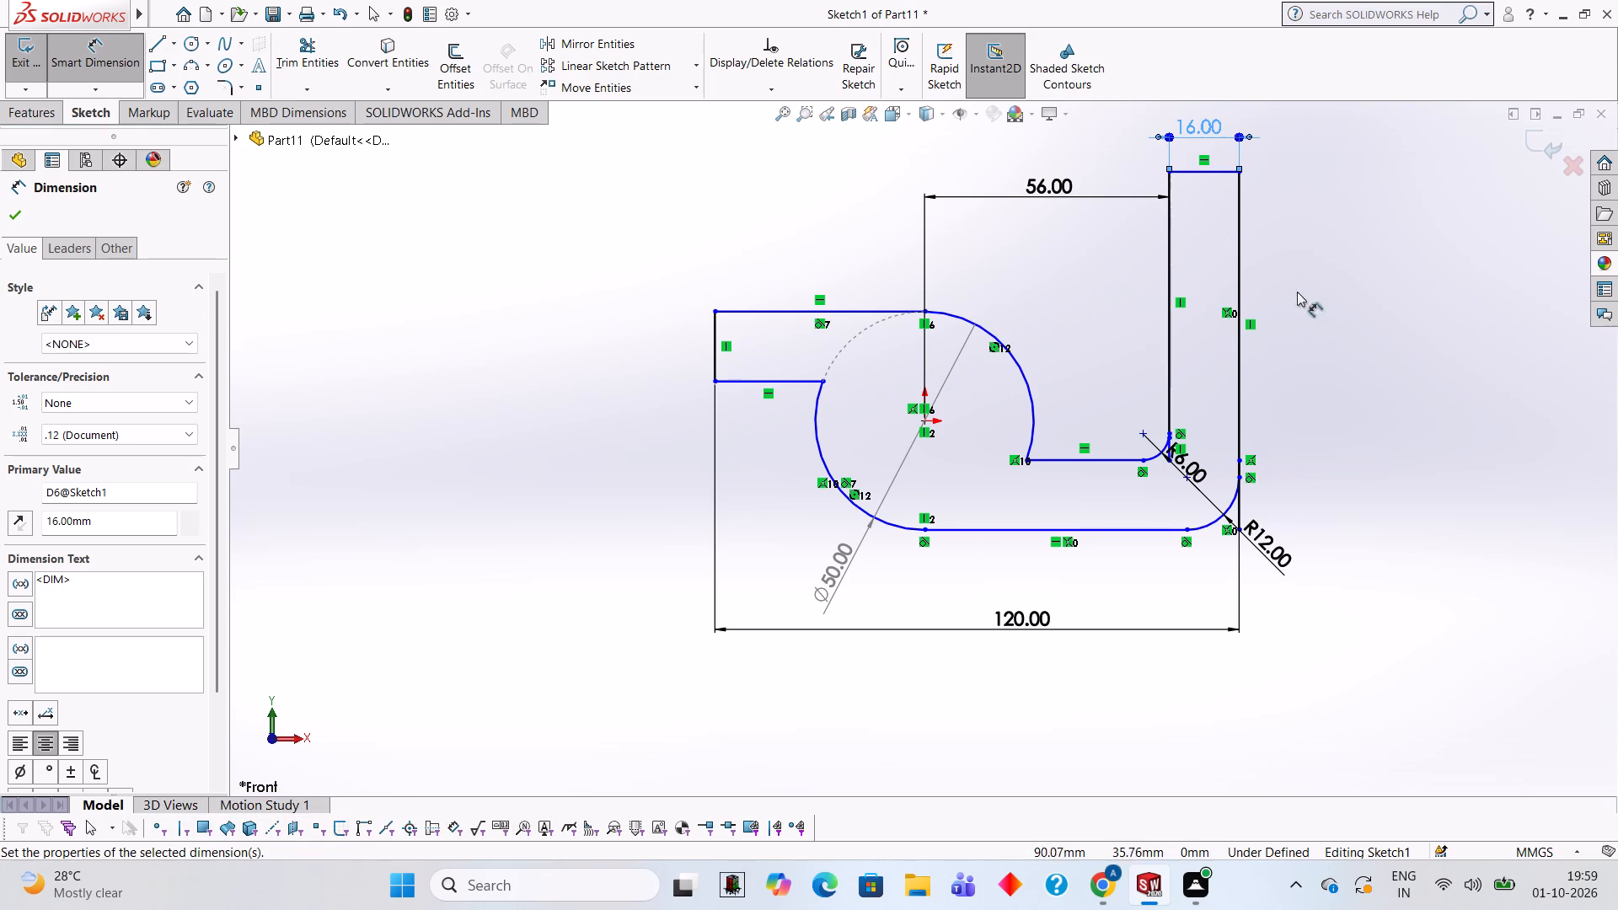
pyautogui.click(1028, 408)
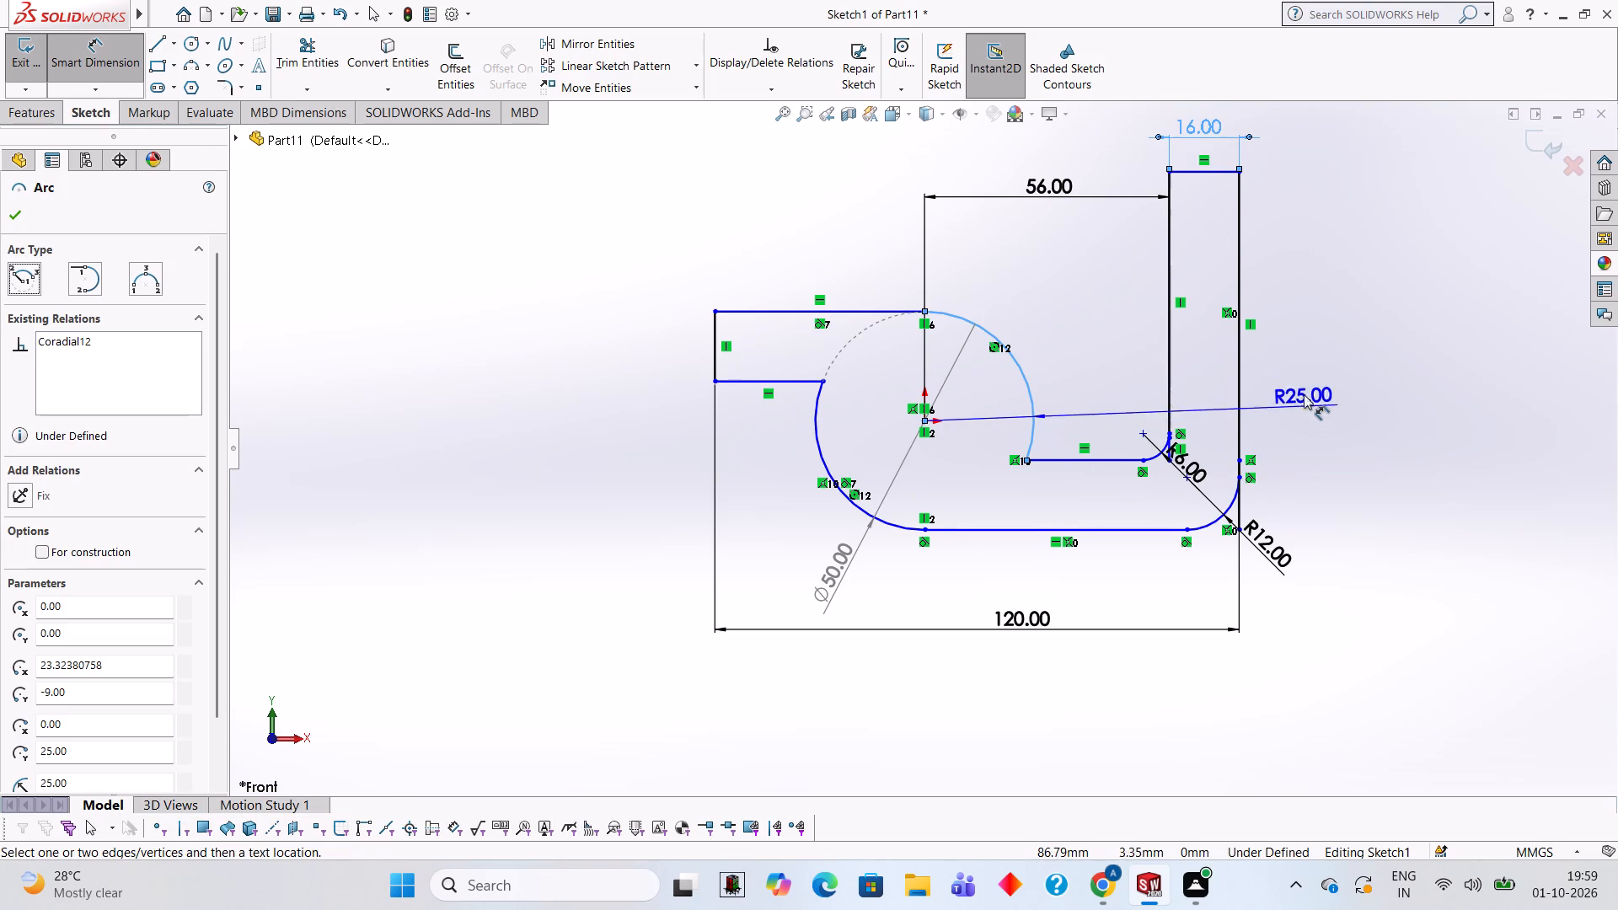
pyautogui.click(1072, 318)
pyautogui.click(1004, 296)
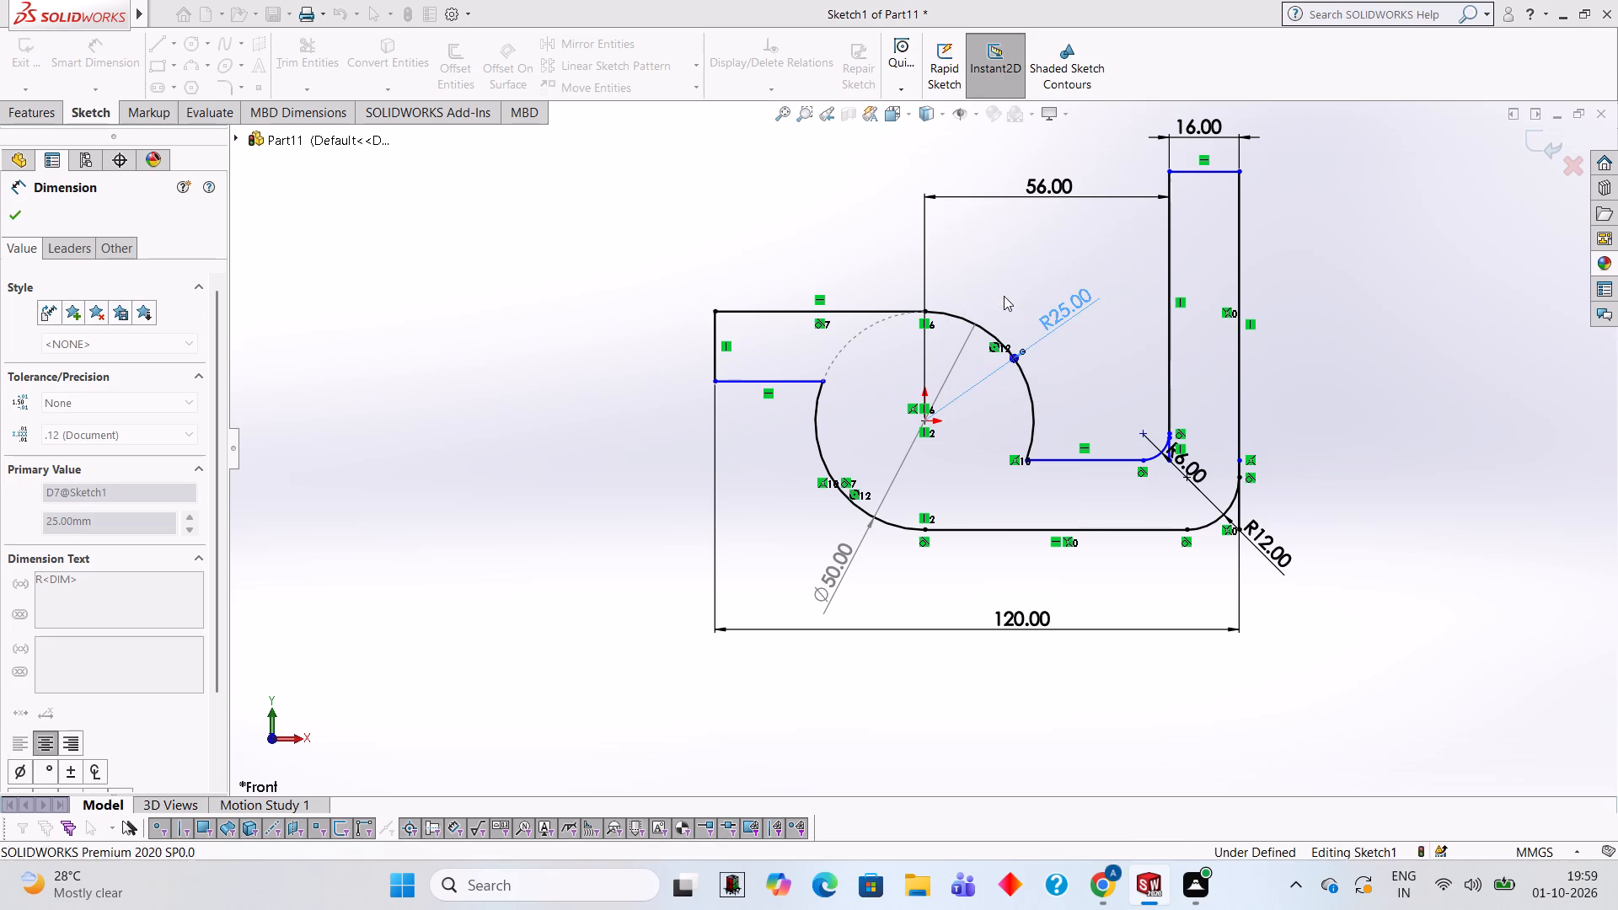
# Dimension the lengths of the left arm's lower edge and the lower right arm's inner horizontal edge.
pyautogui.click(763, 377)
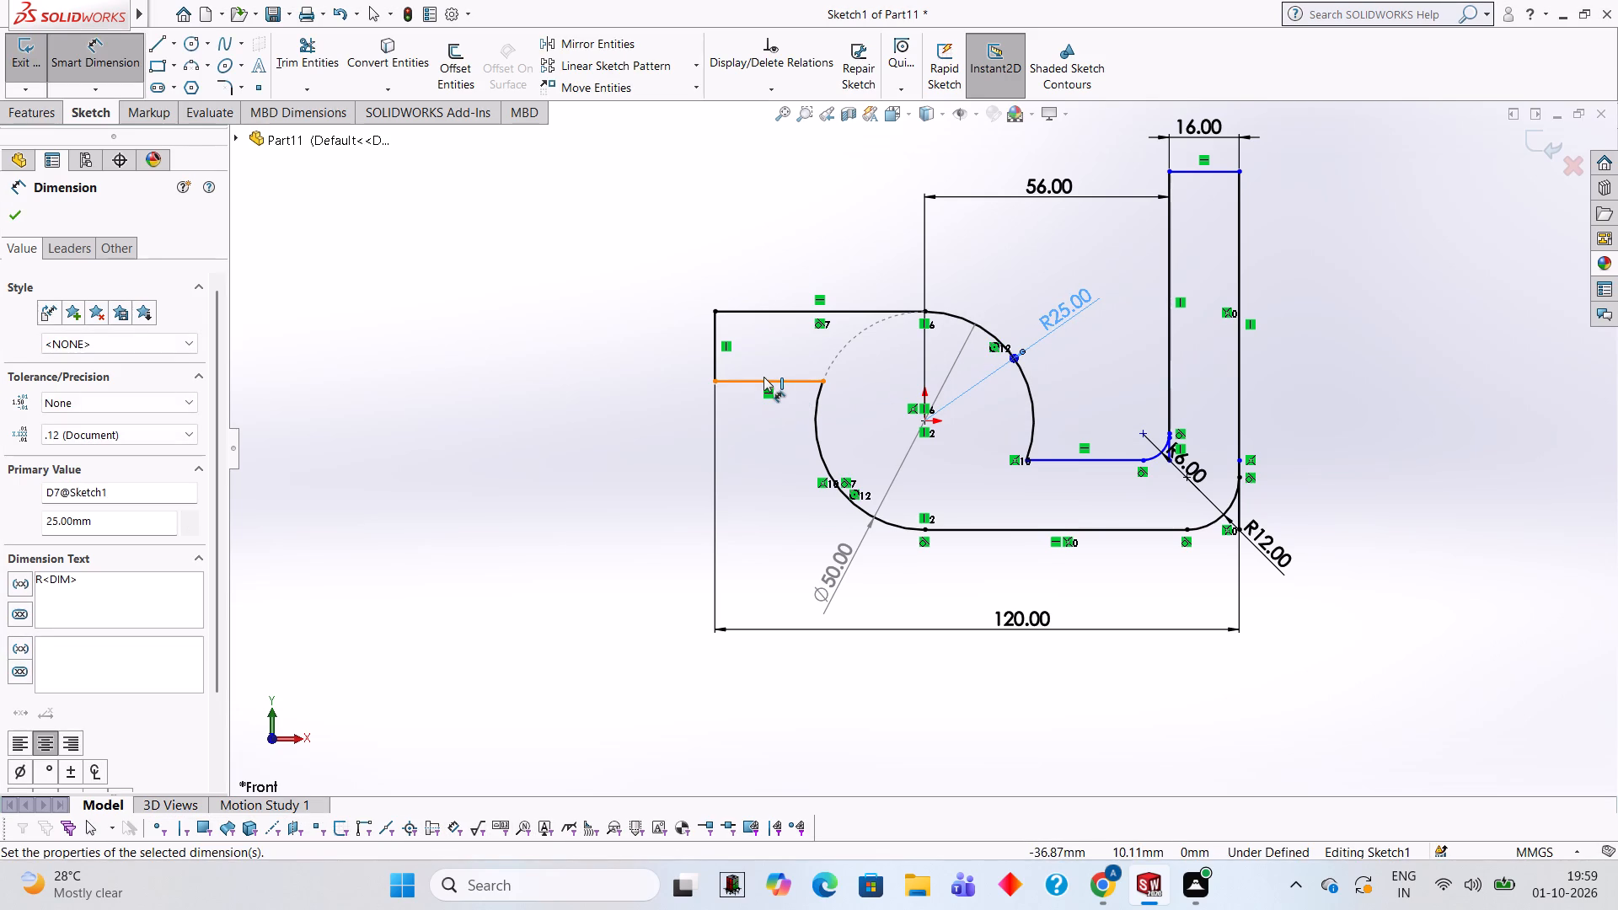
pyautogui.click(619, 411)
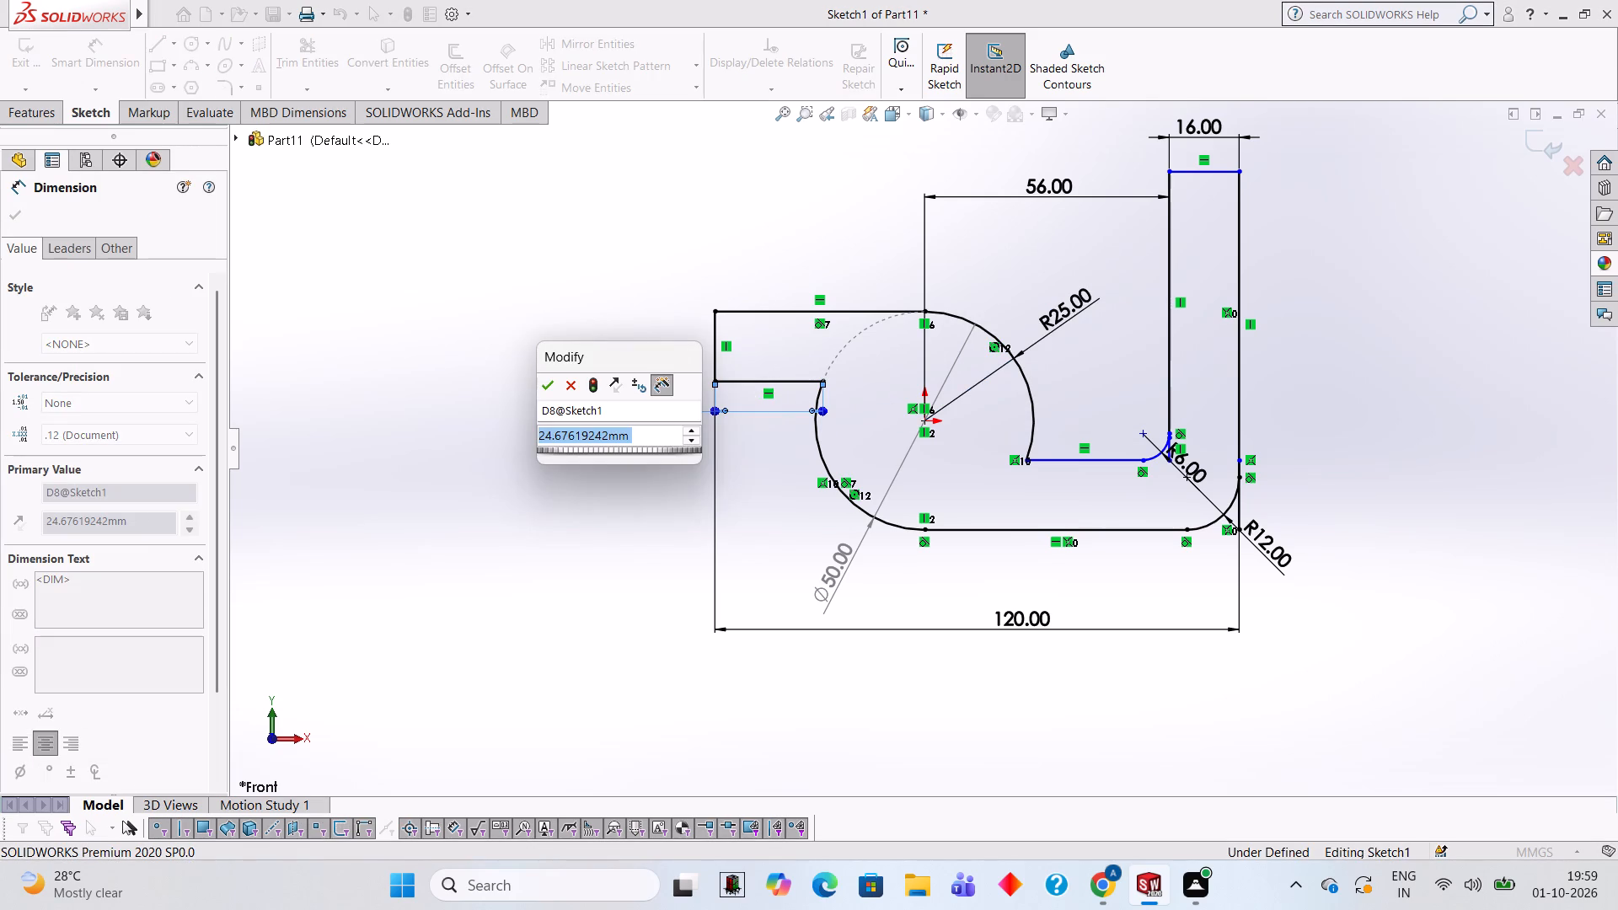
pyautogui.click(544, 394)
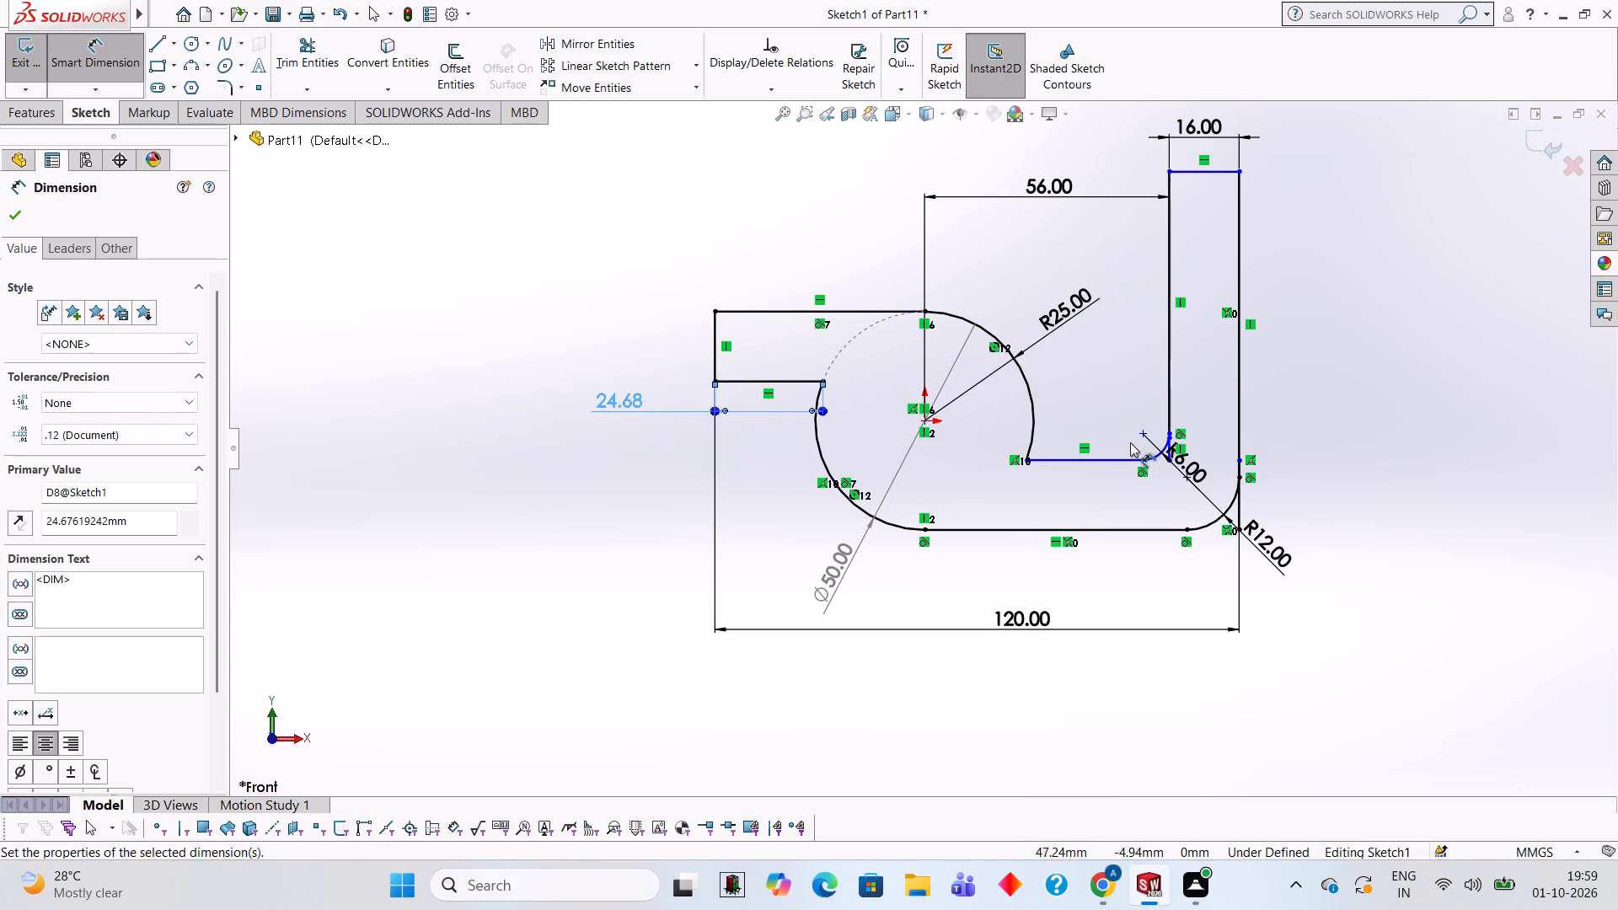
pyautogui.click(1113, 457)
pyautogui.click(1080, 567)
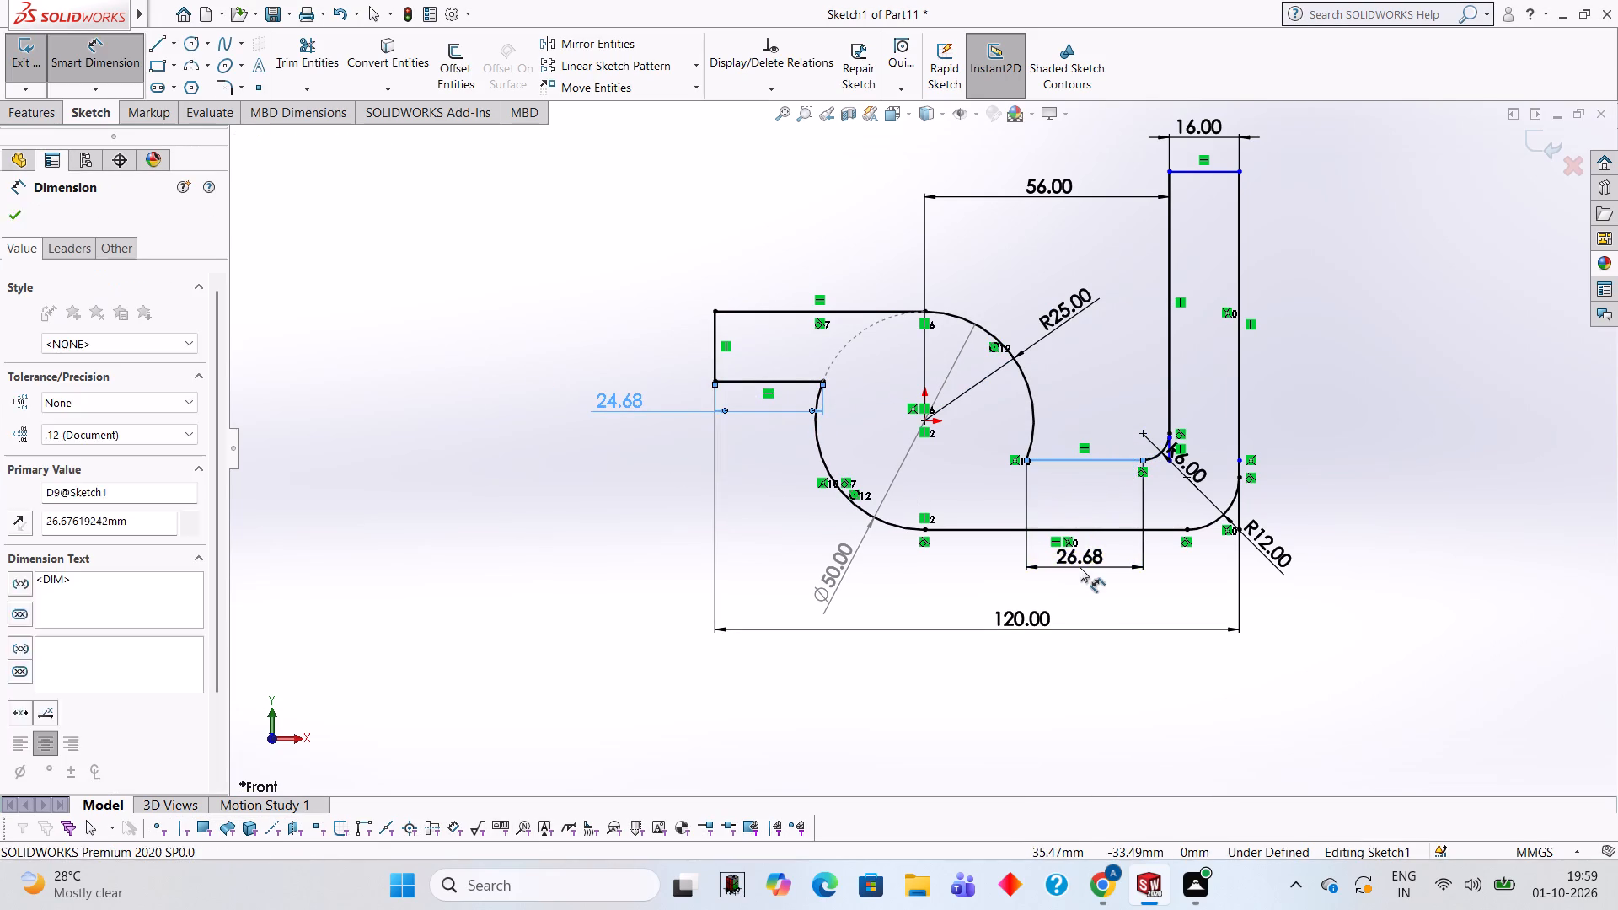
pyautogui.click(1010, 544)
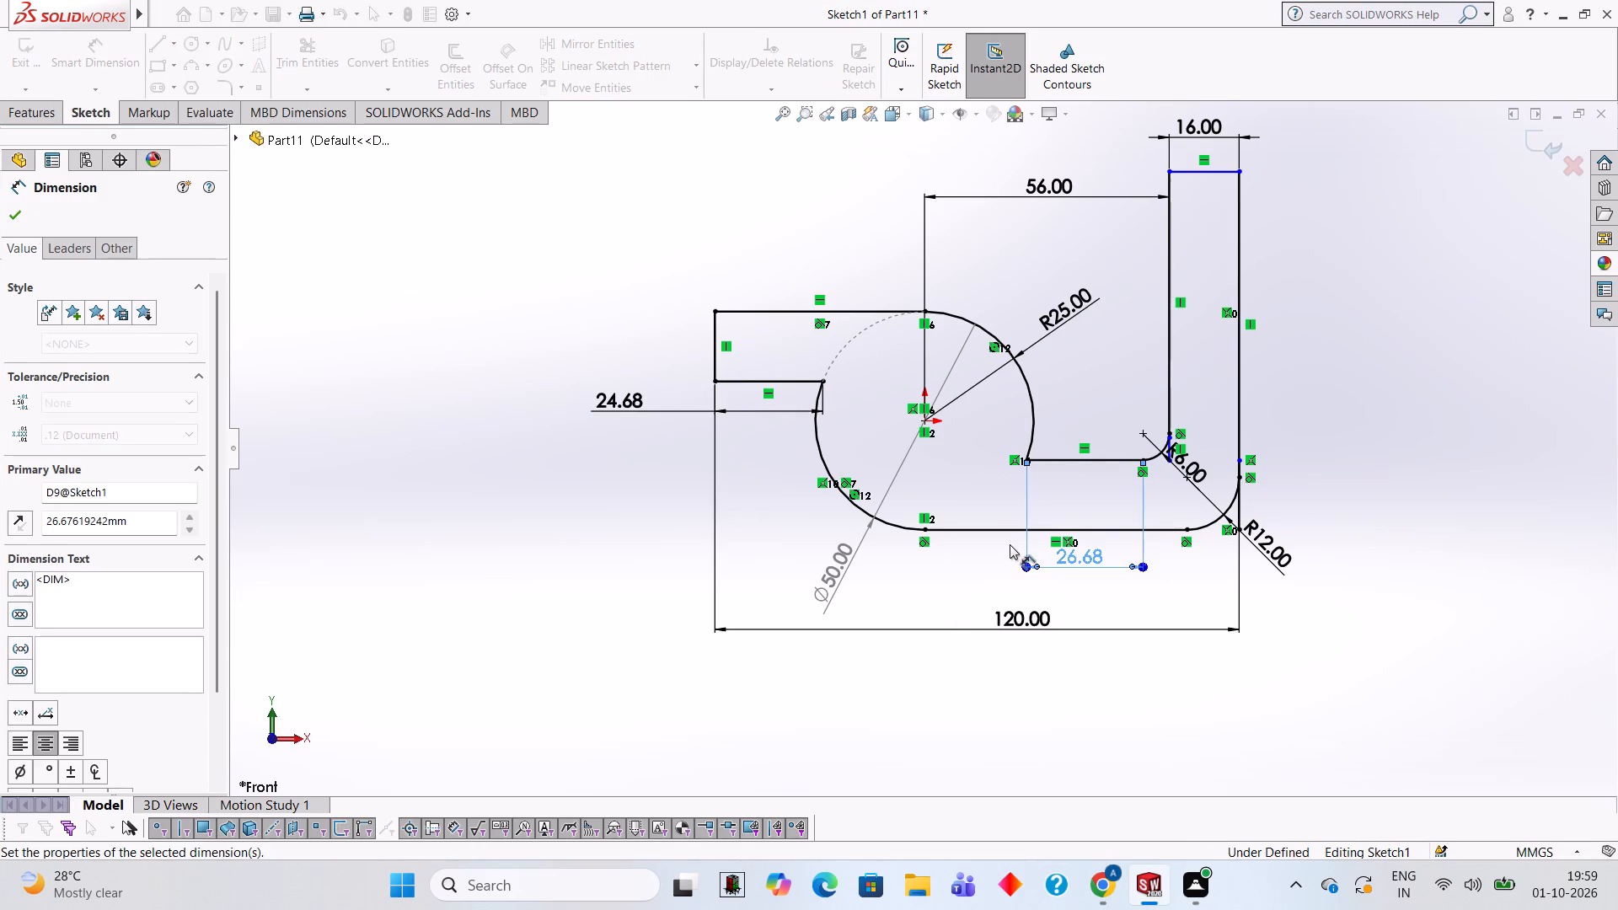
pyautogui.click(1161, 583)
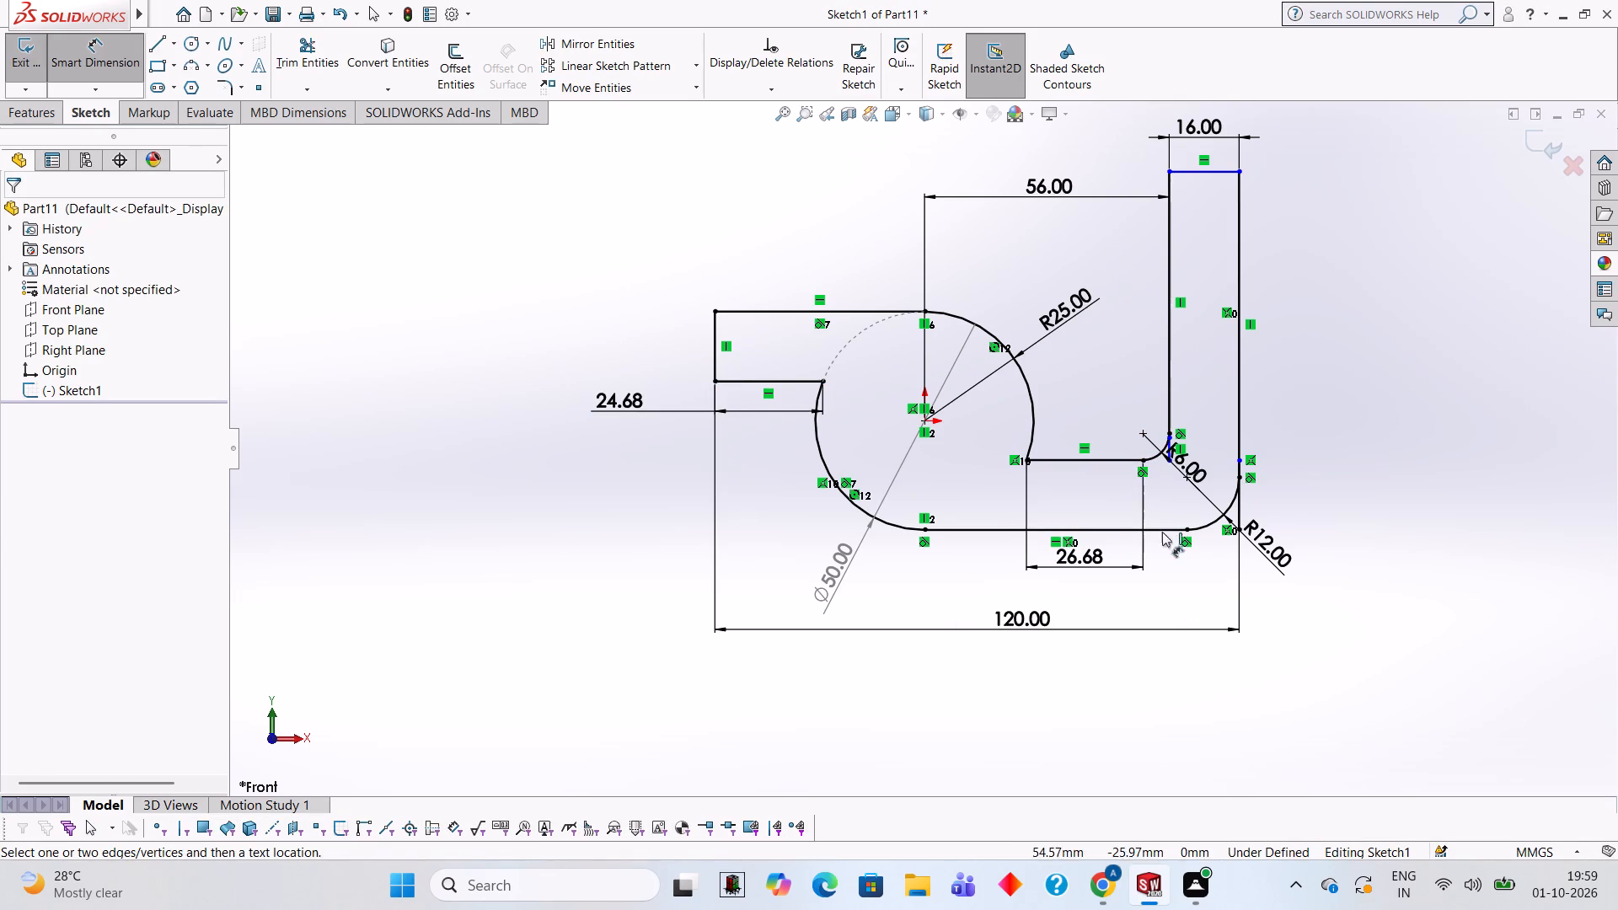
# Dimension the overall height from the upright arm's top edge to the profile's bottom line.
pyautogui.click(1182, 173)
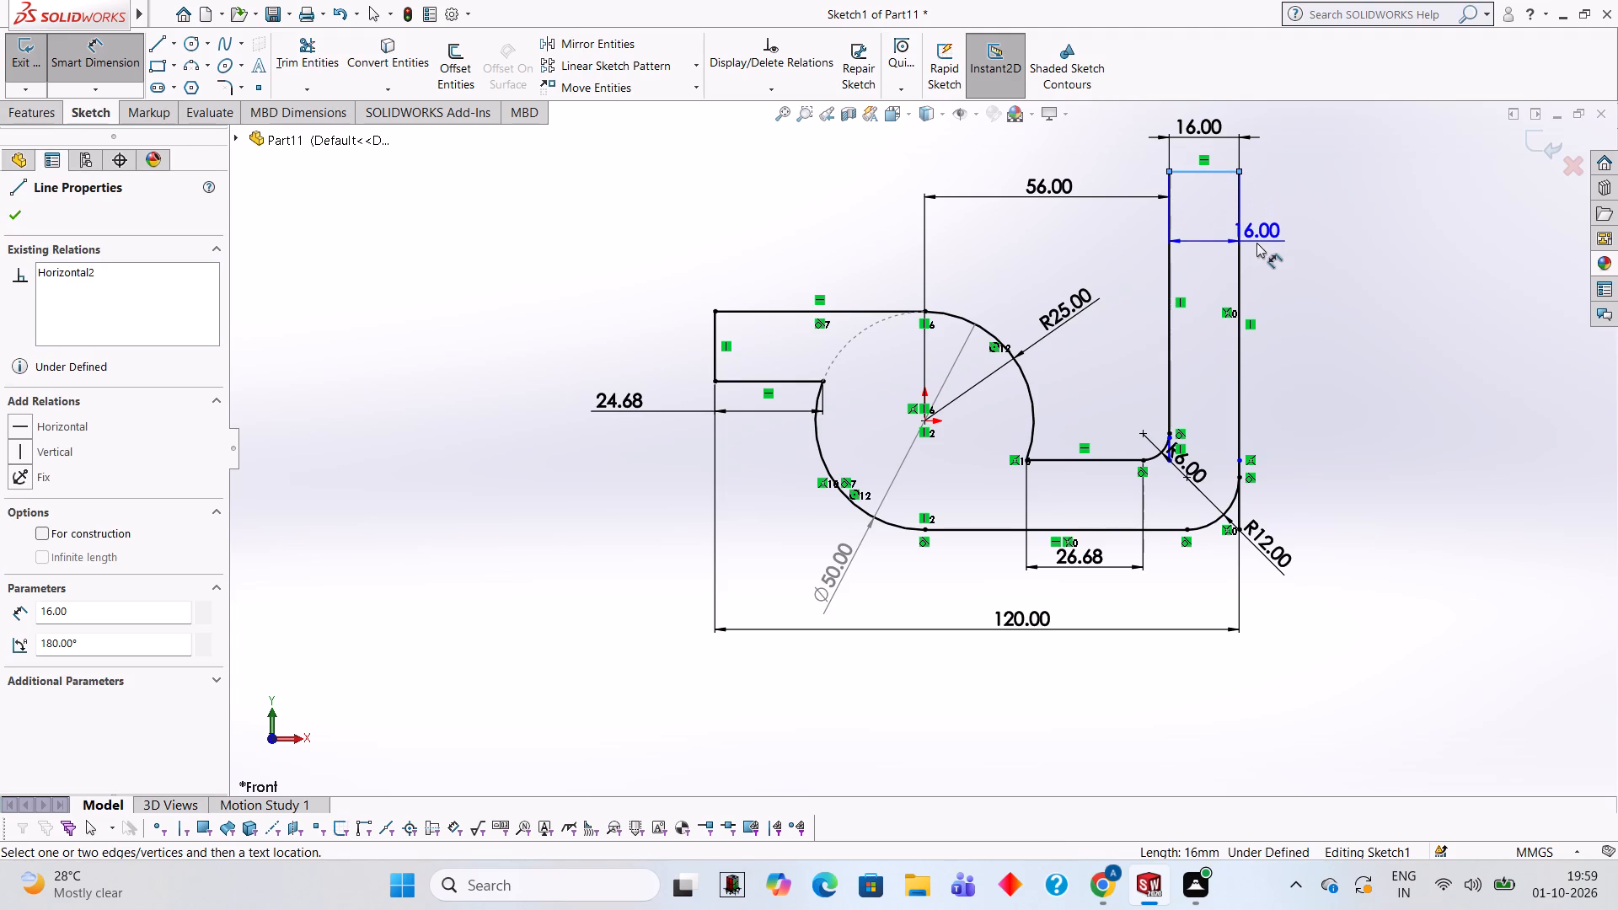
pyautogui.click(1157, 531)
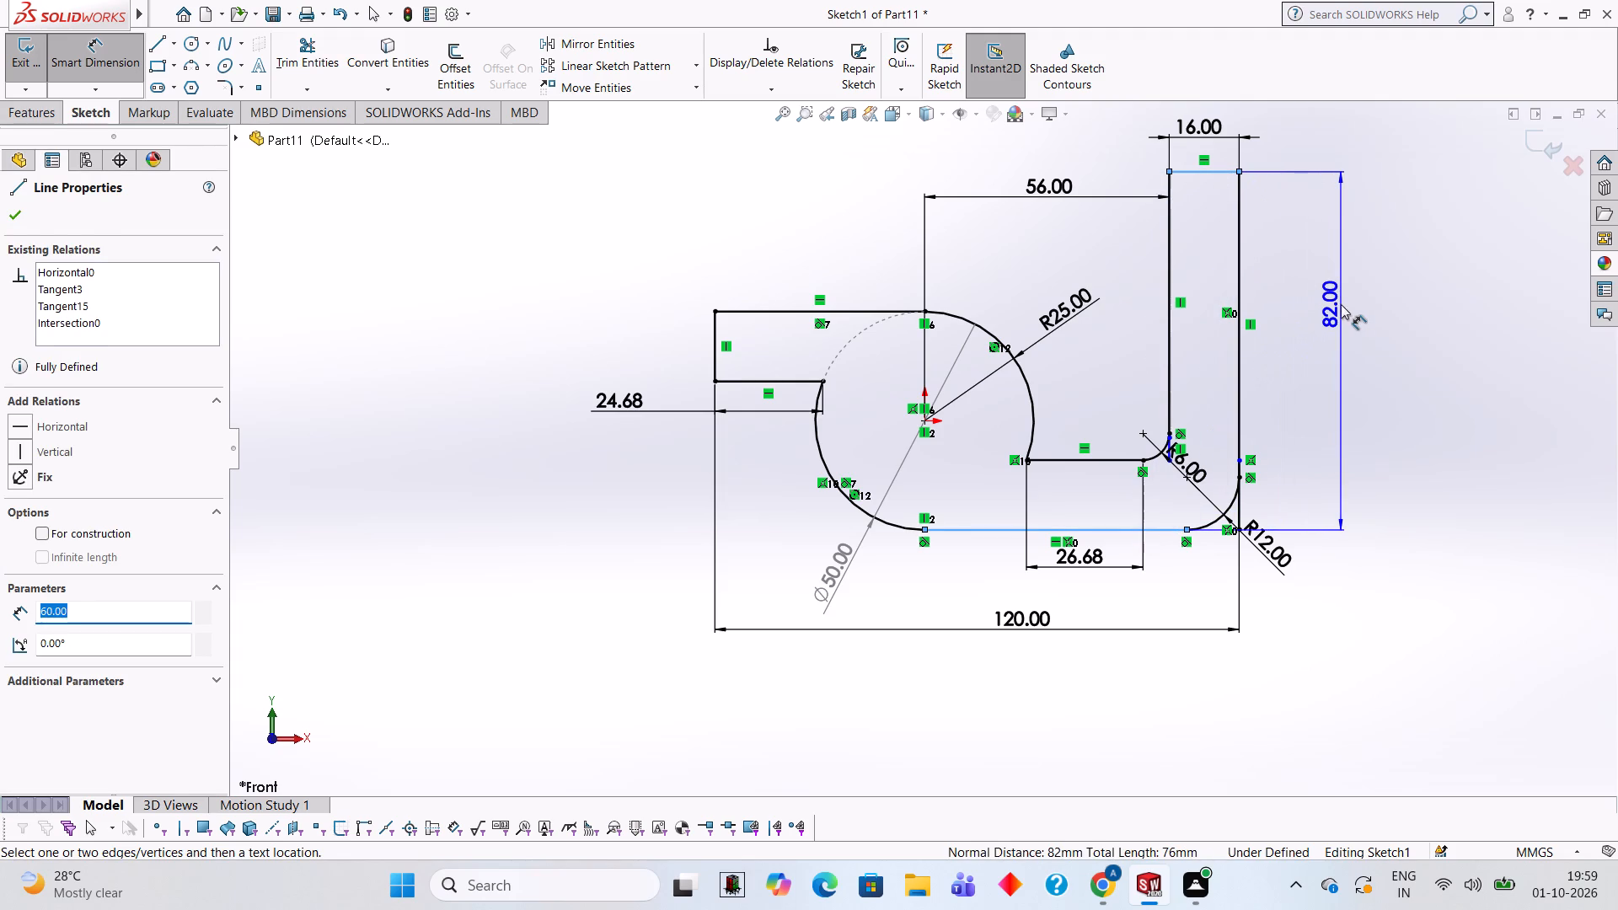
pyautogui.click(1341, 304)
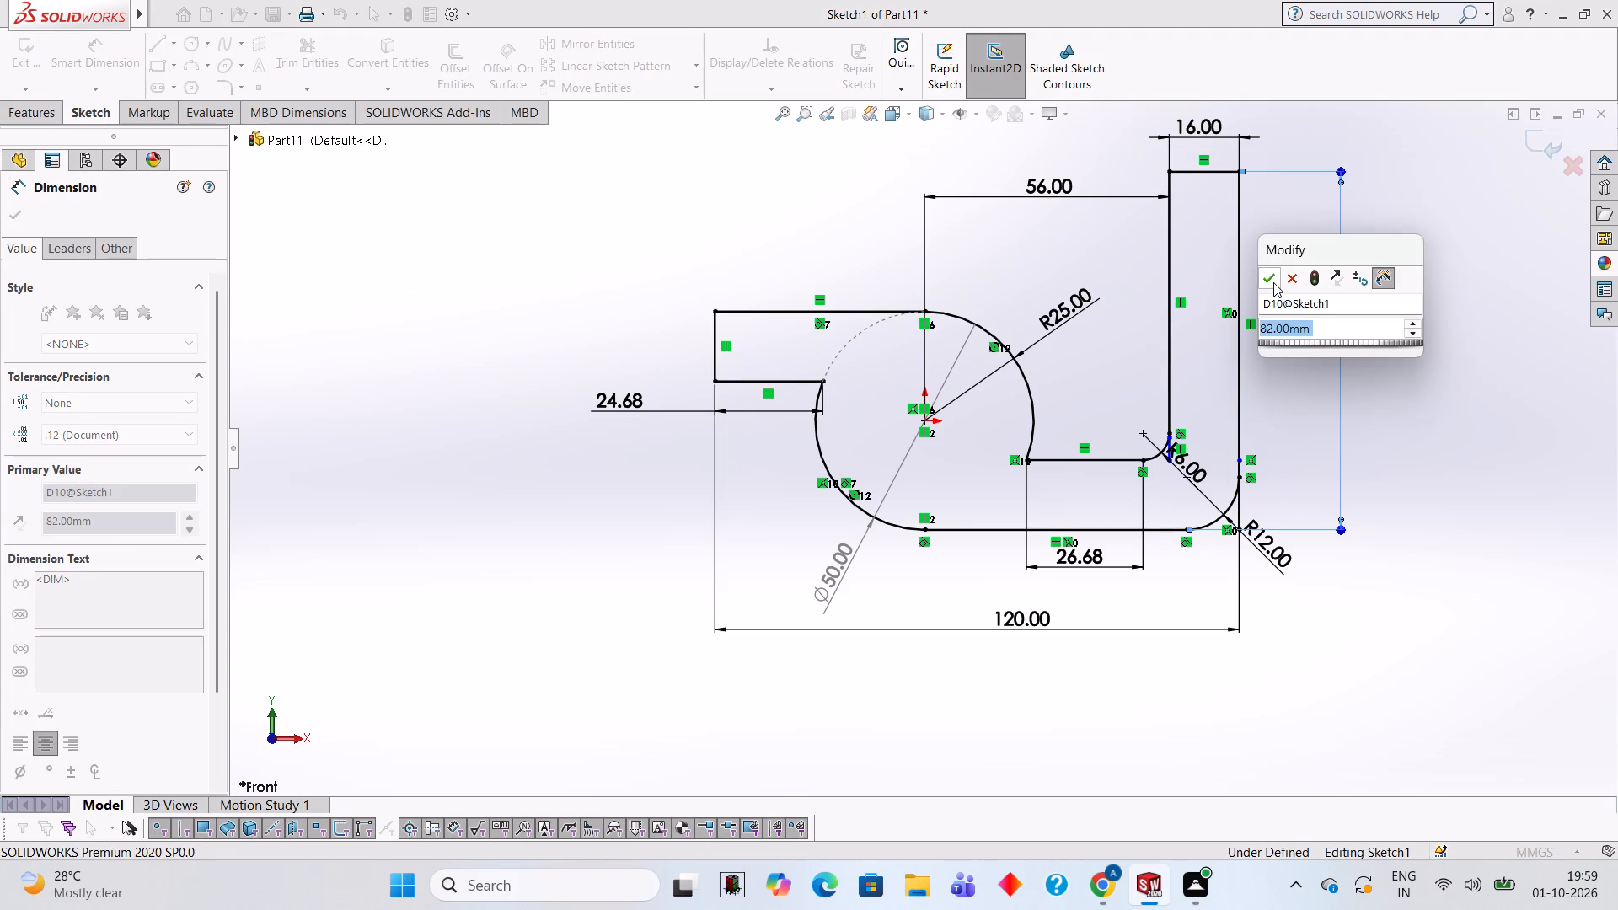
pyautogui.click(1273, 282)
pyautogui.click(1383, 484)
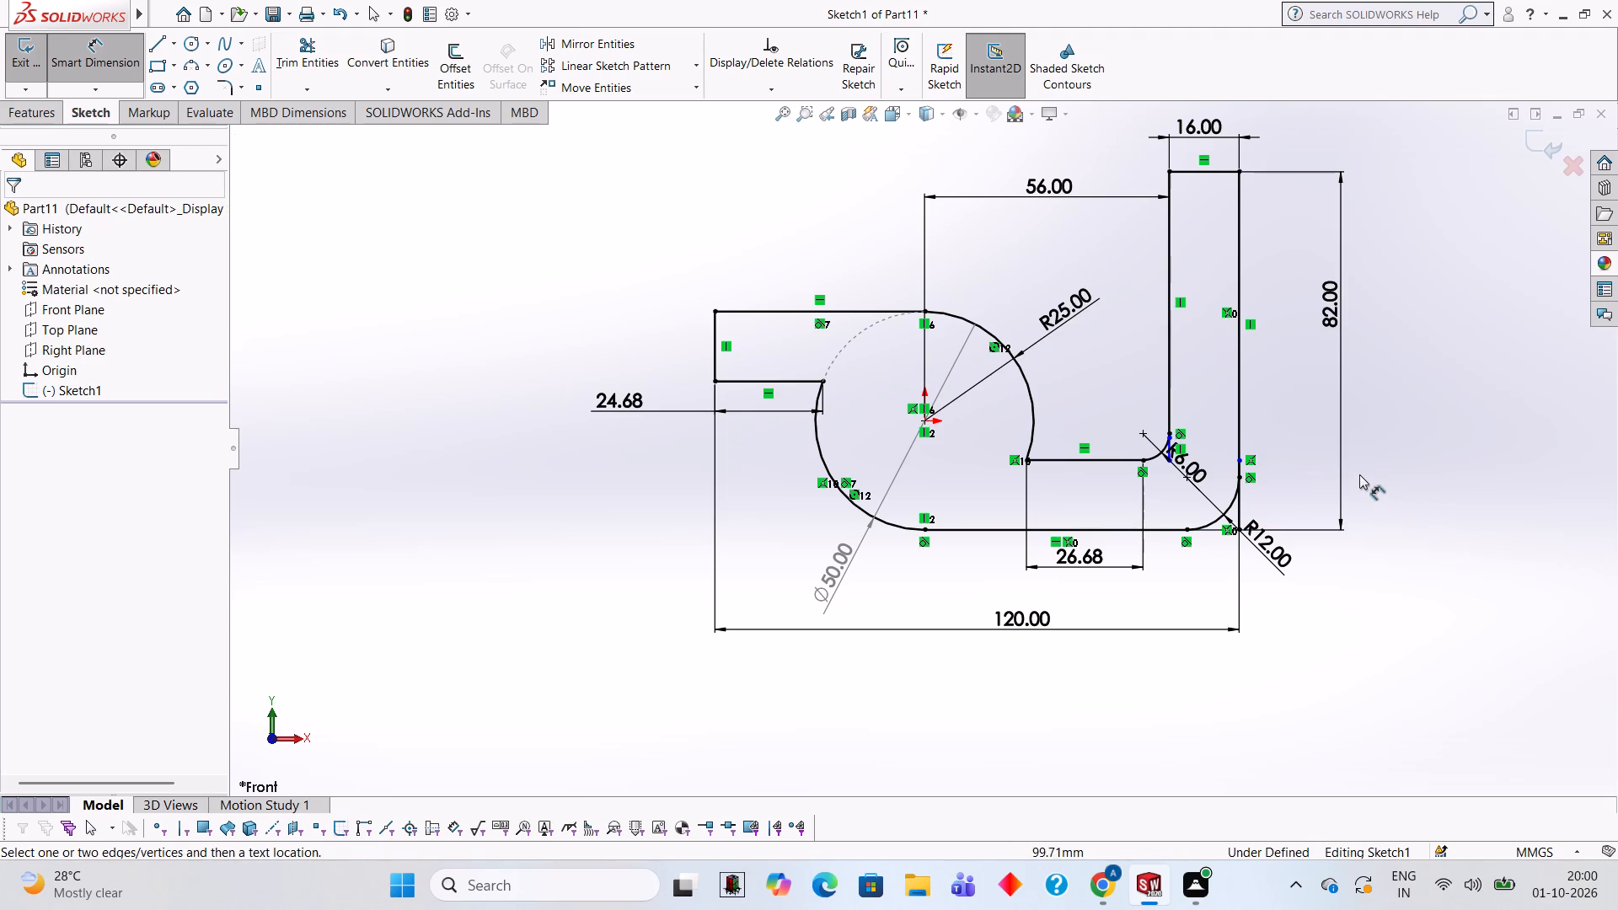
# Trim away the leftover vertical line stubs beside the 6 mm inner fillet and the 12 mm outer fillet.
pyautogui.scroll(-6, 1172, 458)
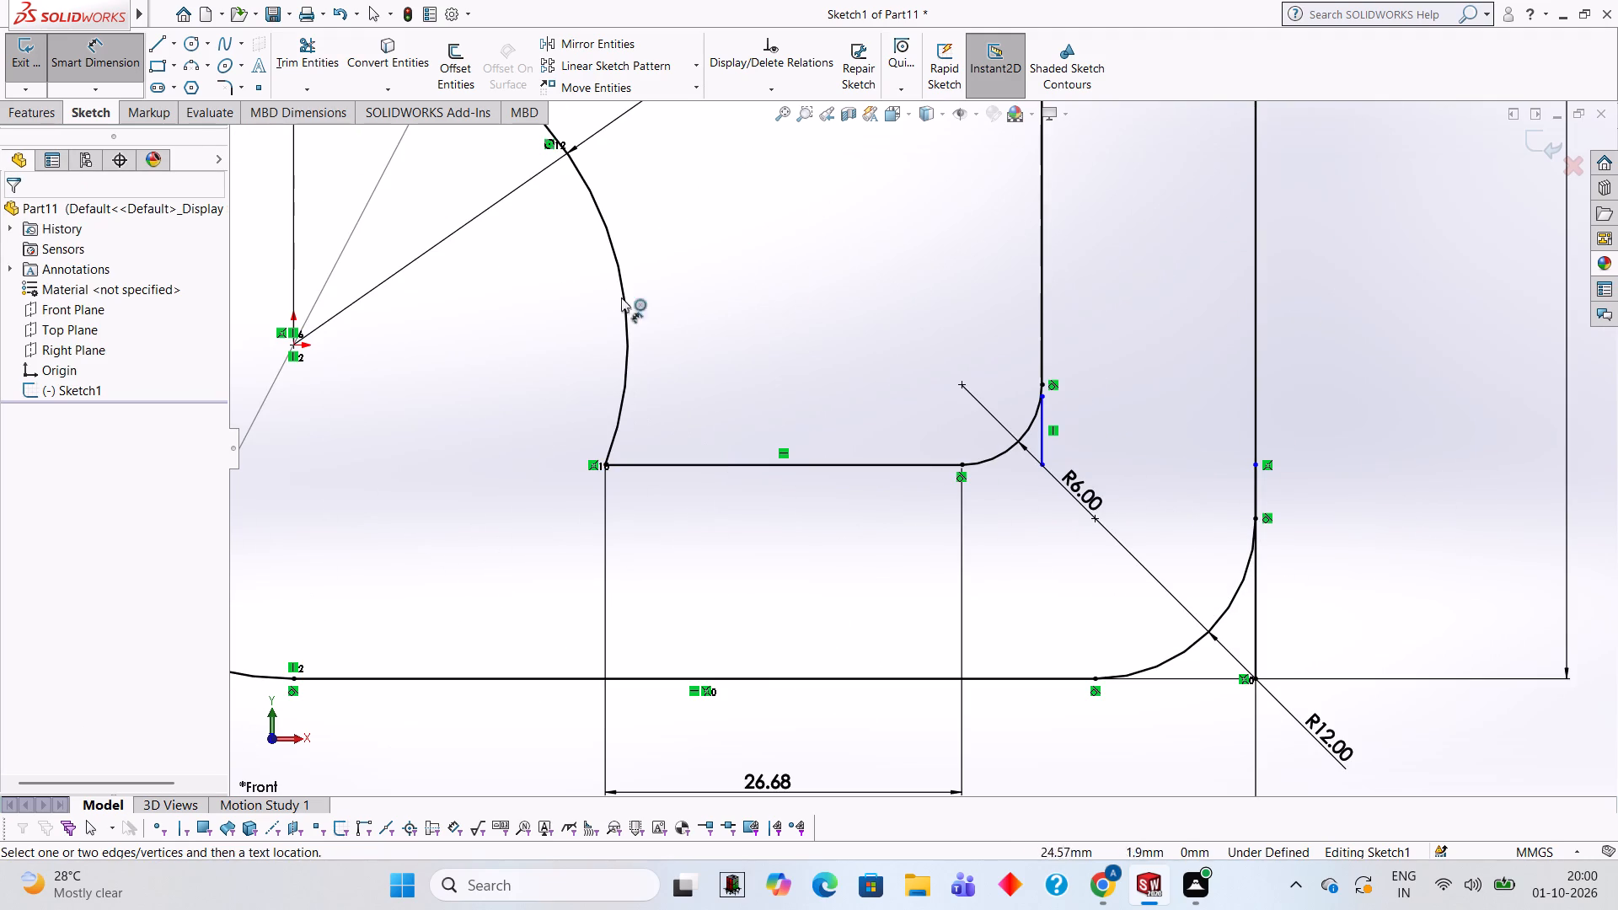
pyautogui.click(297, 70)
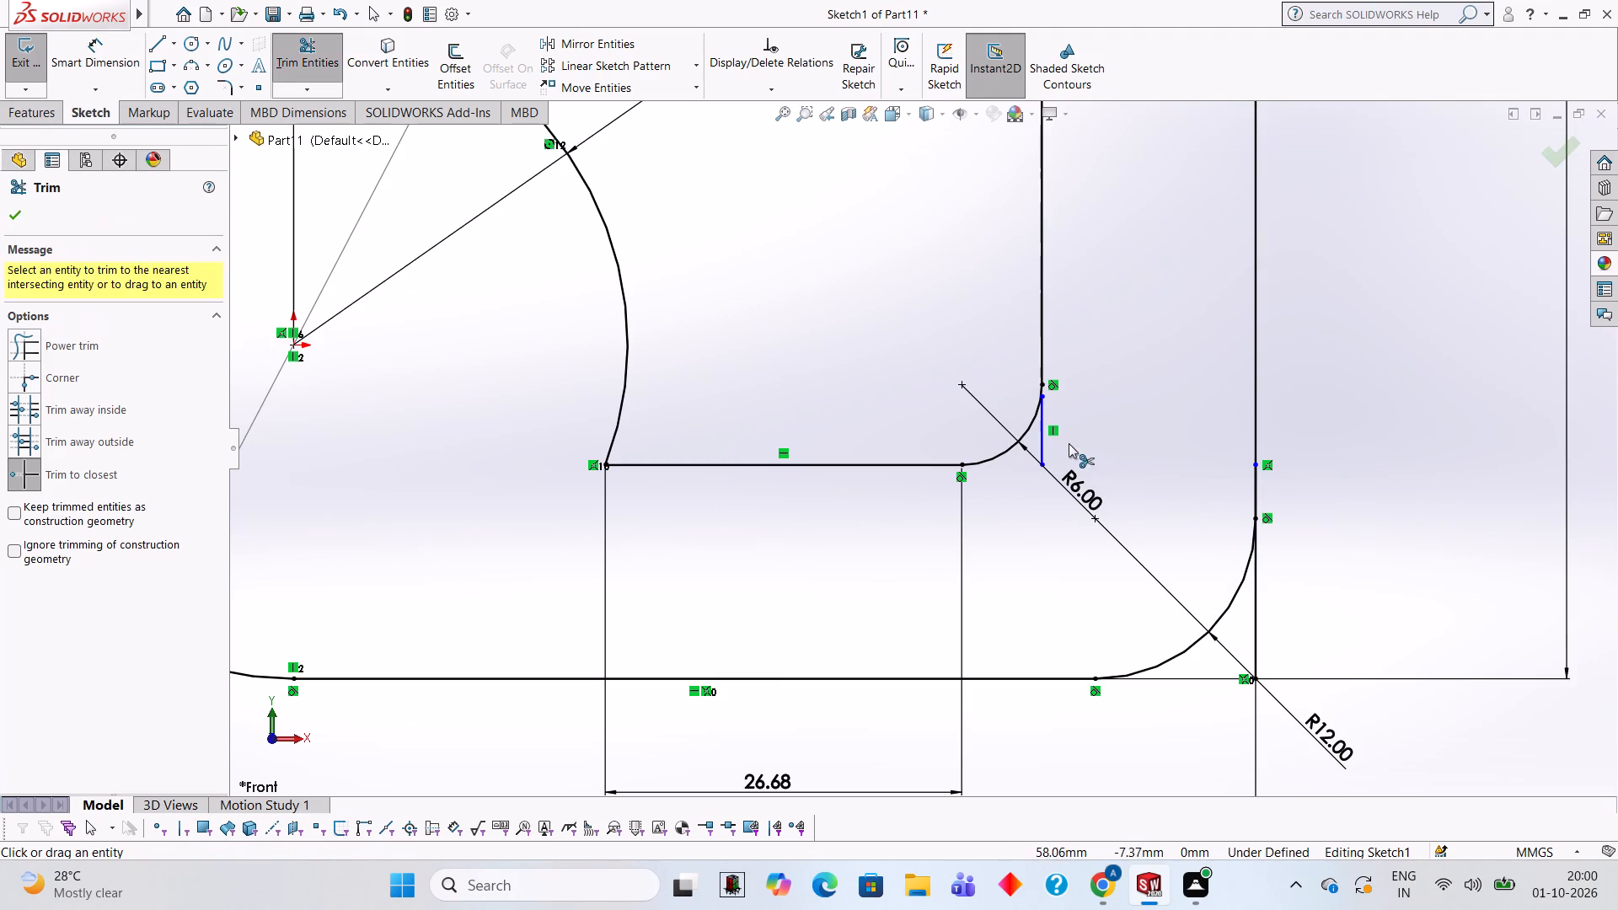
pyautogui.click(1043, 436)
pyautogui.scroll(3, 1043, 436)
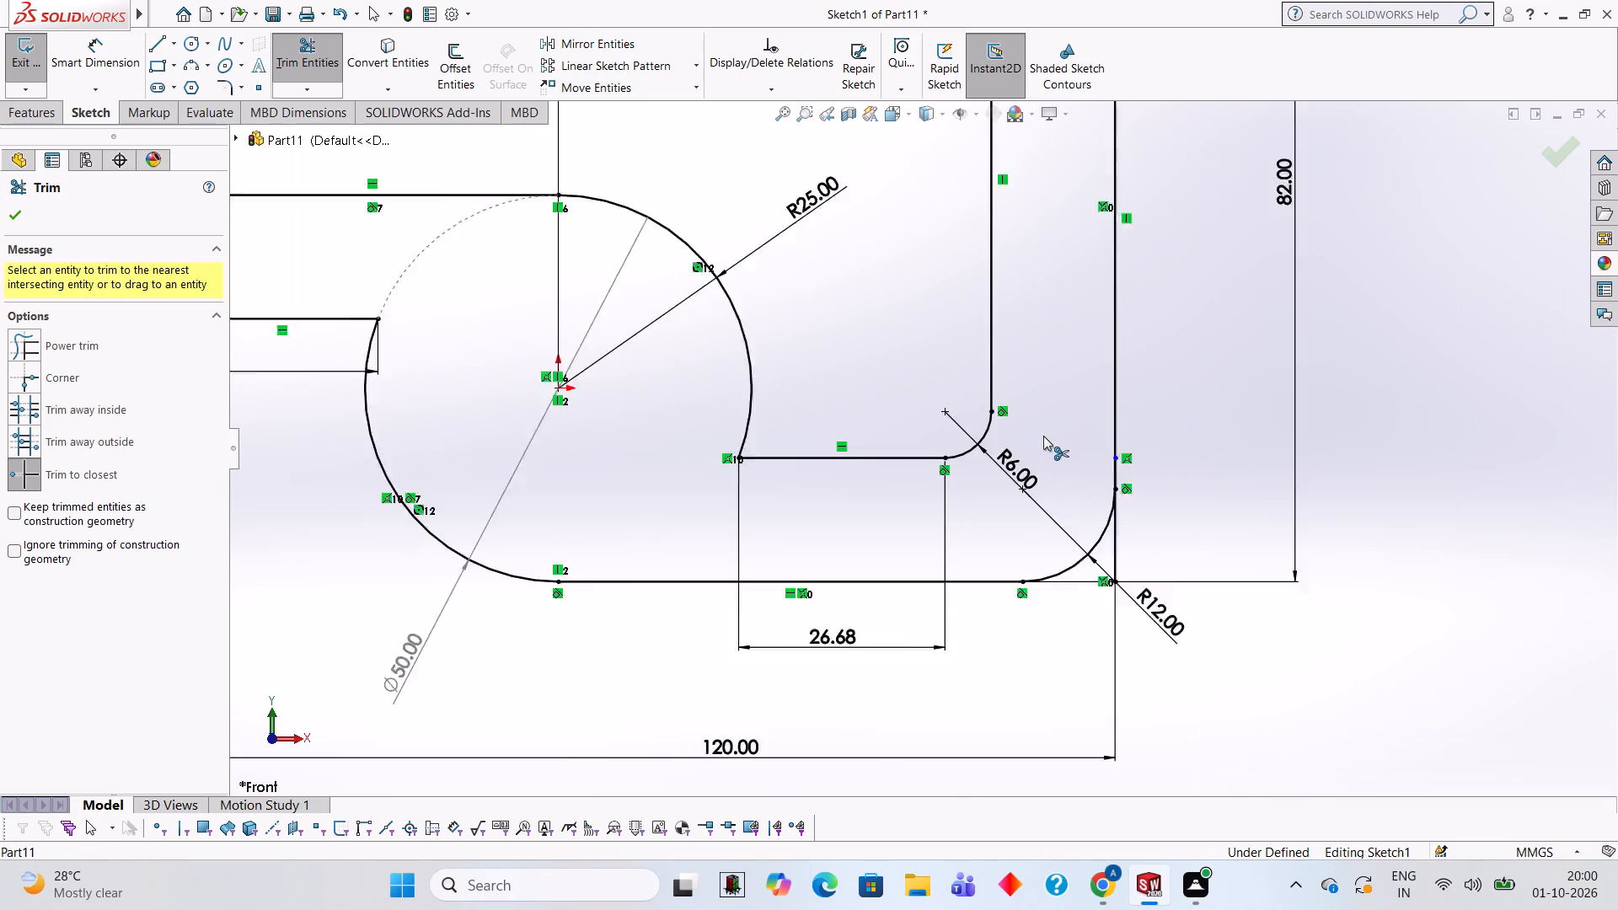
pyautogui.scroll(3, 1043, 436)
pyautogui.click(1194, 428)
pyautogui.scroll(2, 1194, 428)
pyautogui.scroll(-1, 1194, 428)
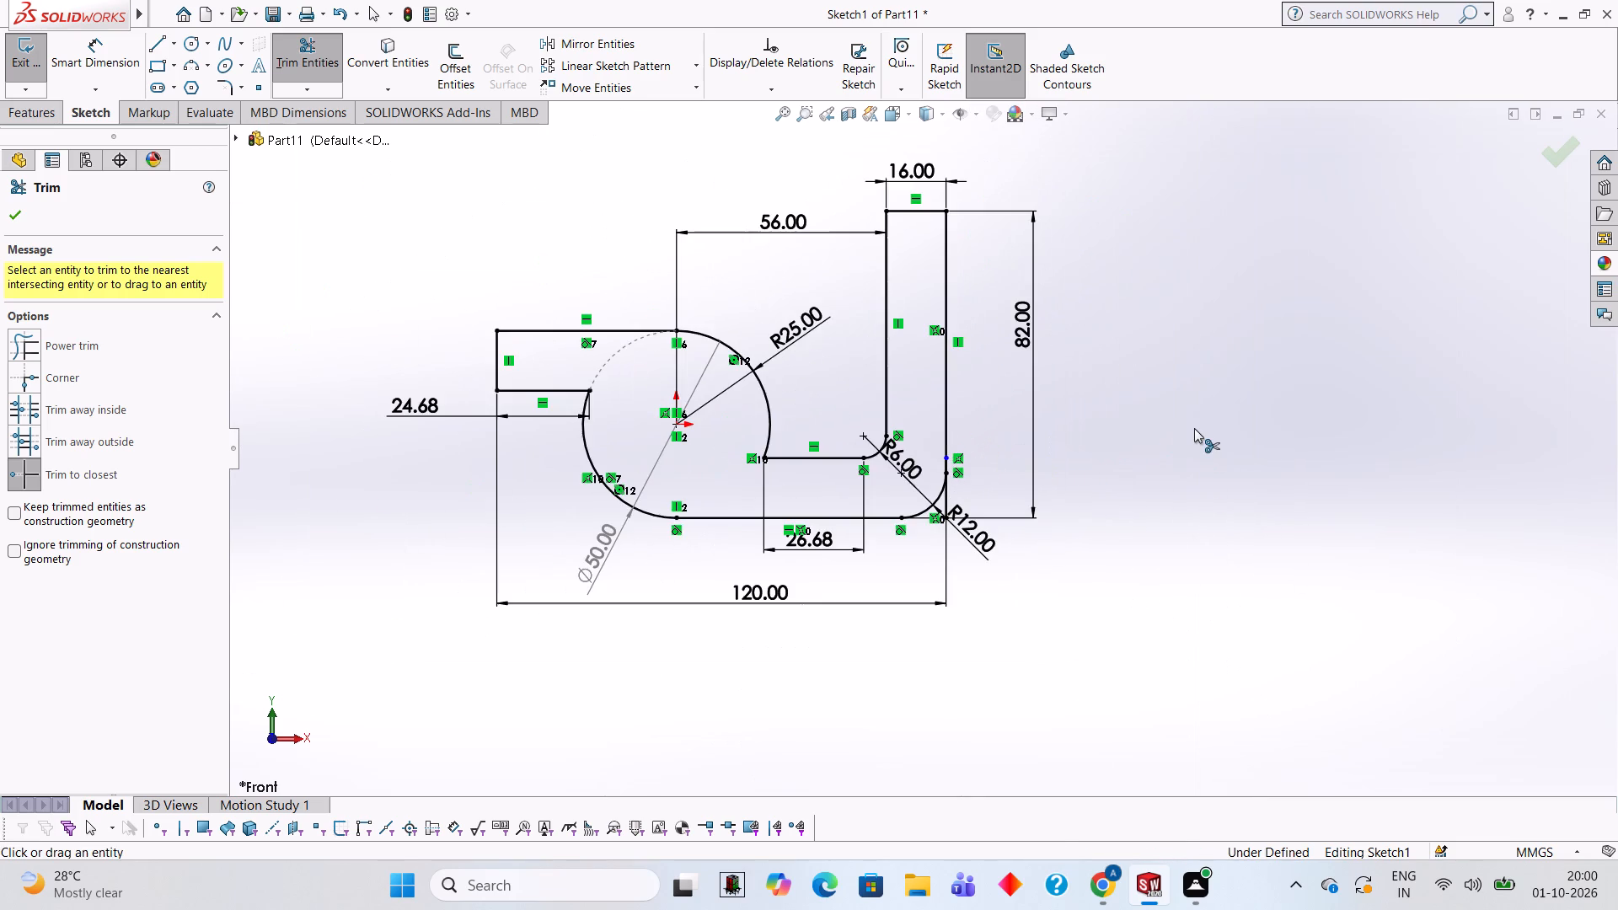
pyautogui.scroll(-2, 926, 436)
pyautogui.scroll(-3, 998, 443)
pyautogui.scroll(-3, 935, 487)
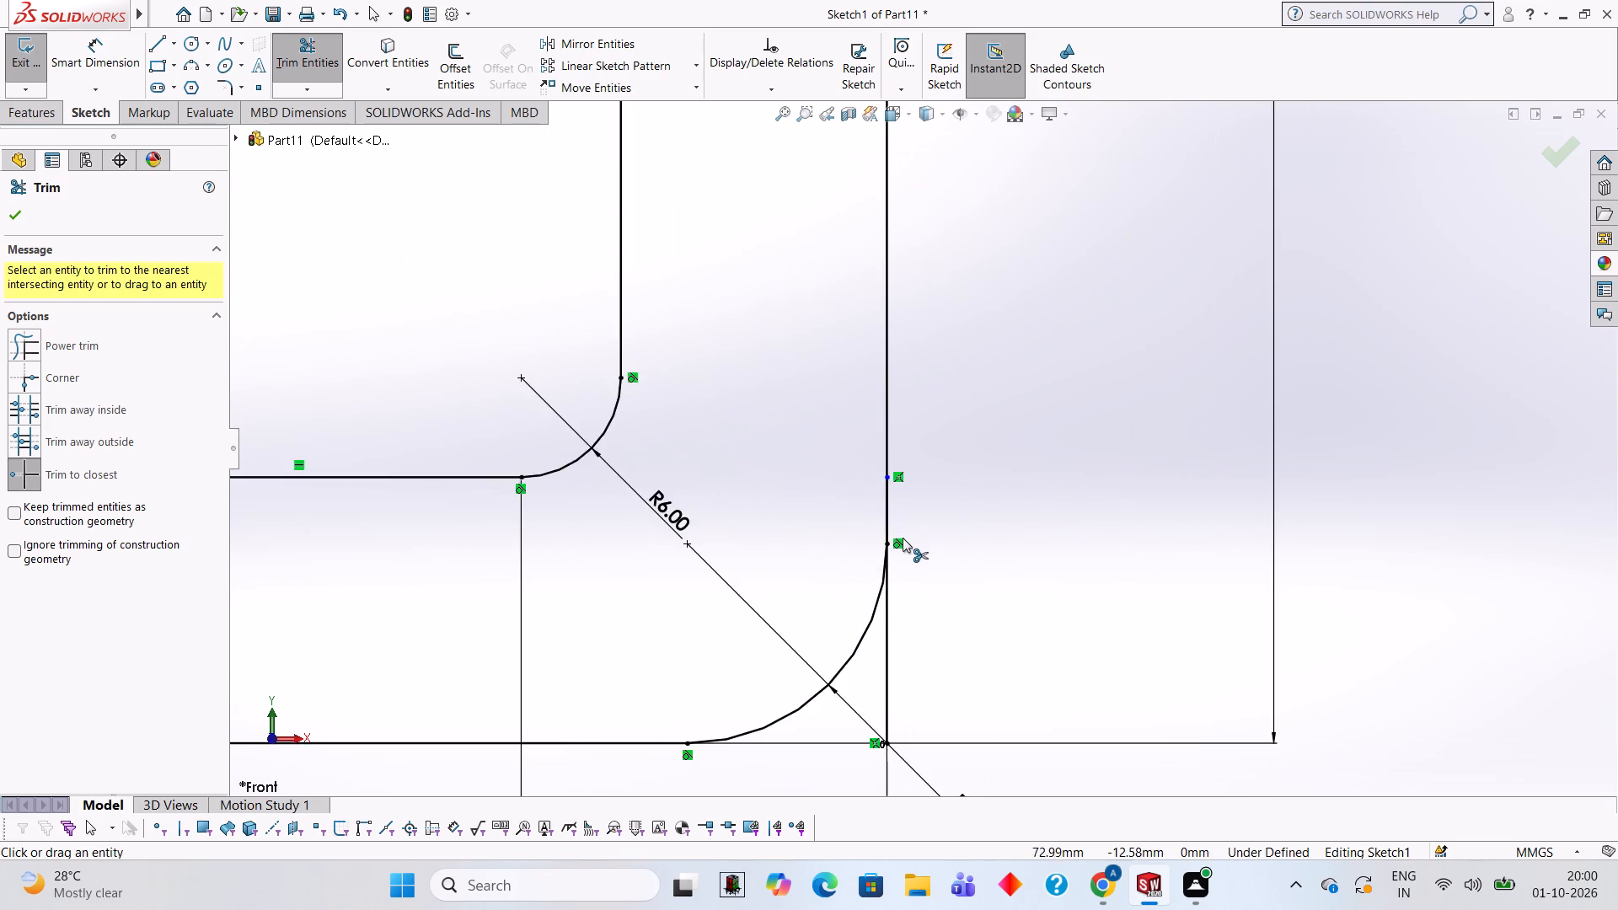
pyautogui.scroll(-3, 903, 538)
pyautogui.scroll(6, 893, 555)
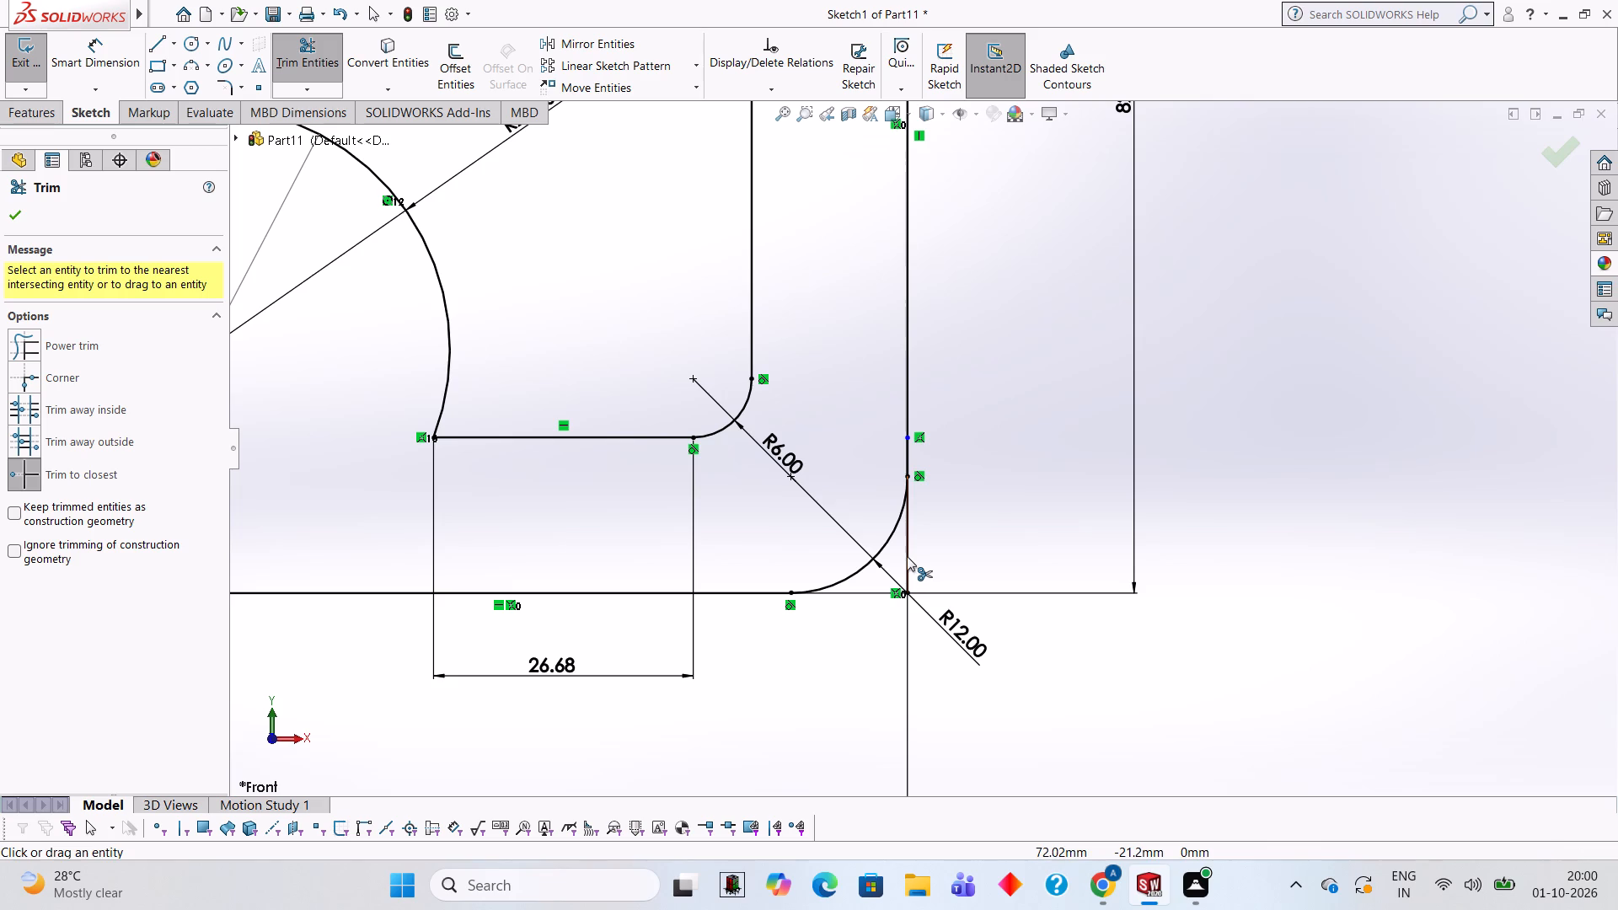
pyautogui.click(907, 556)
pyautogui.scroll(2, 924, 575)
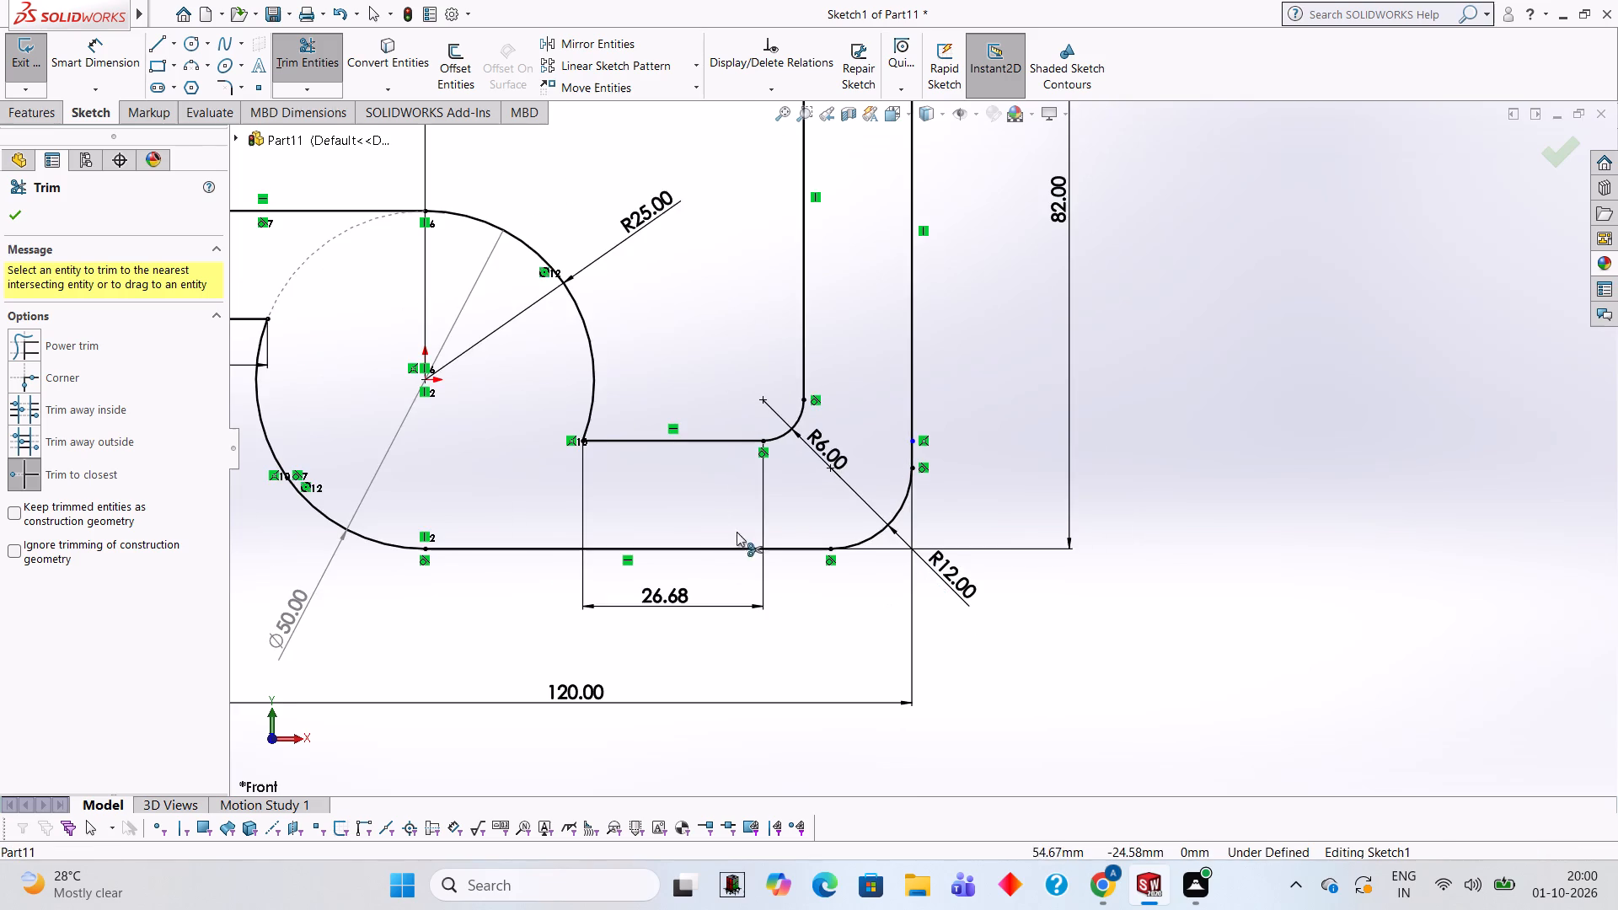
# Examine the trimmed profile, including the junction of the left arm's lower edge with the circle, for leftover or open segments.
pyautogui.scroll(2, 707, 480)
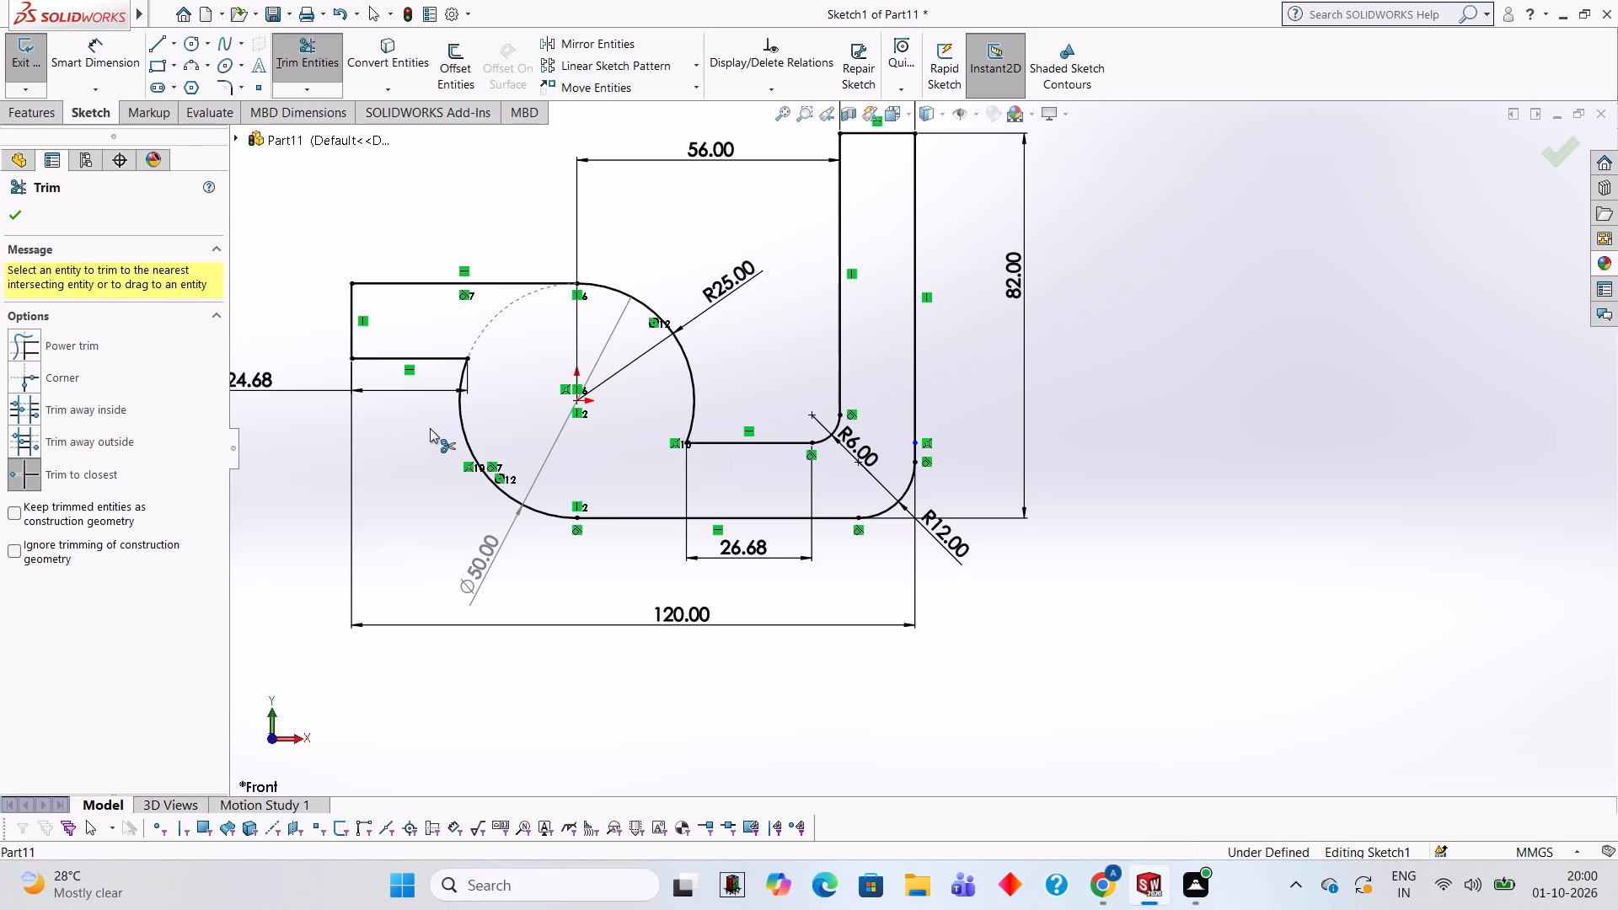
pyautogui.scroll(1, 468, 396)
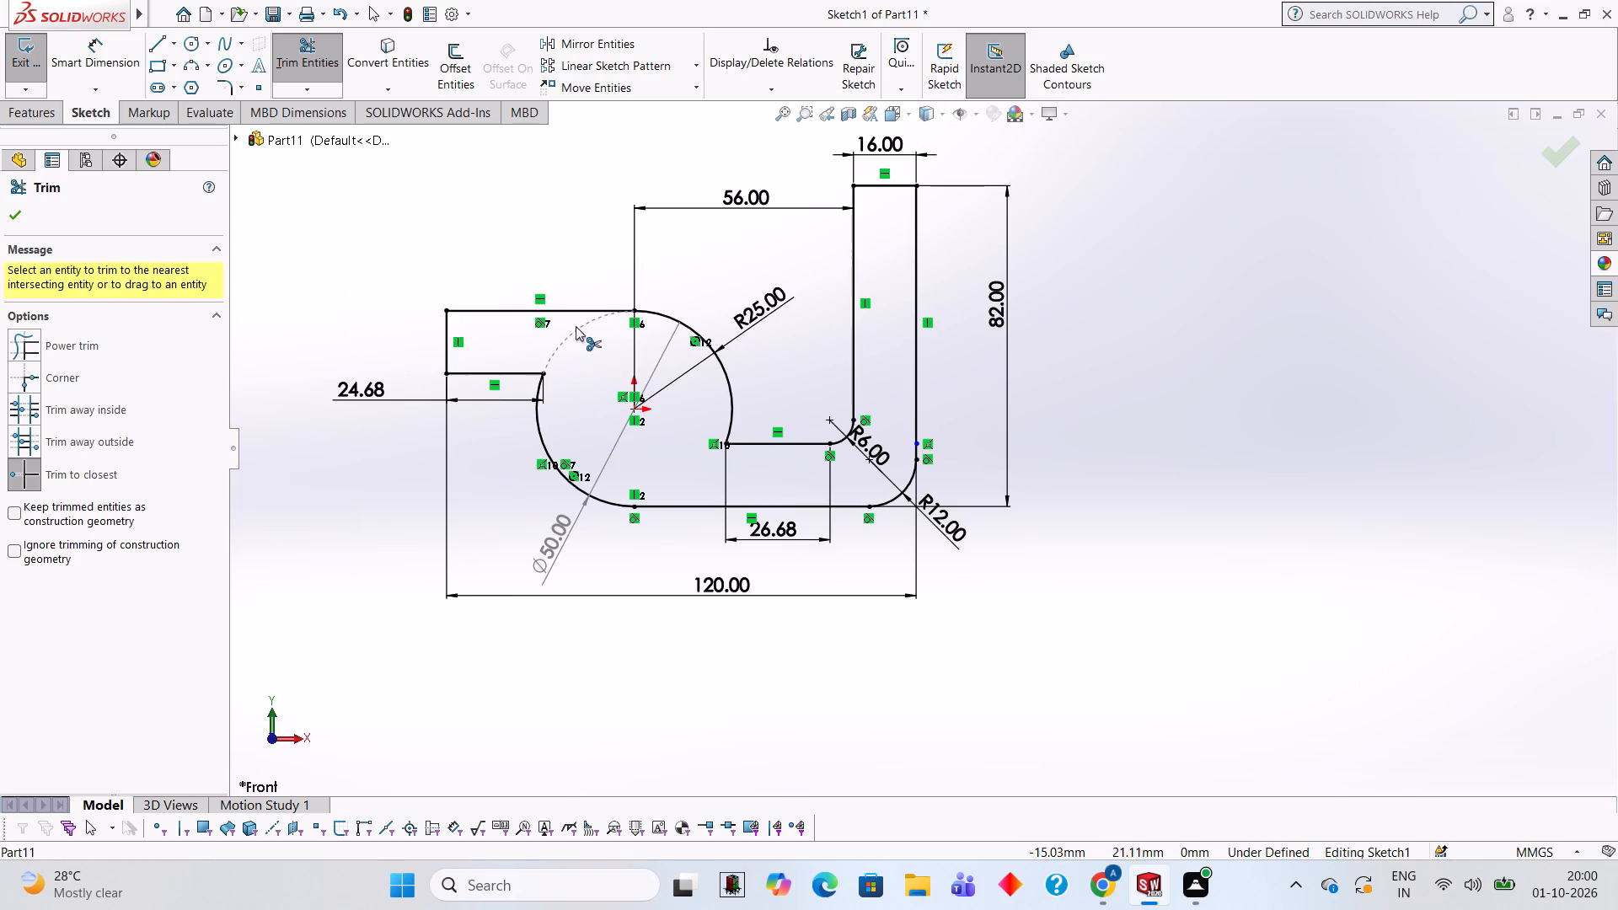
pyautogui.scroll(-5, 555, 367)
pyautogui.scroll(-3, 812, 453)
pyautogui.scroll(-4, 555, 362)
pyautogui.scroll(-2, 688, 474)
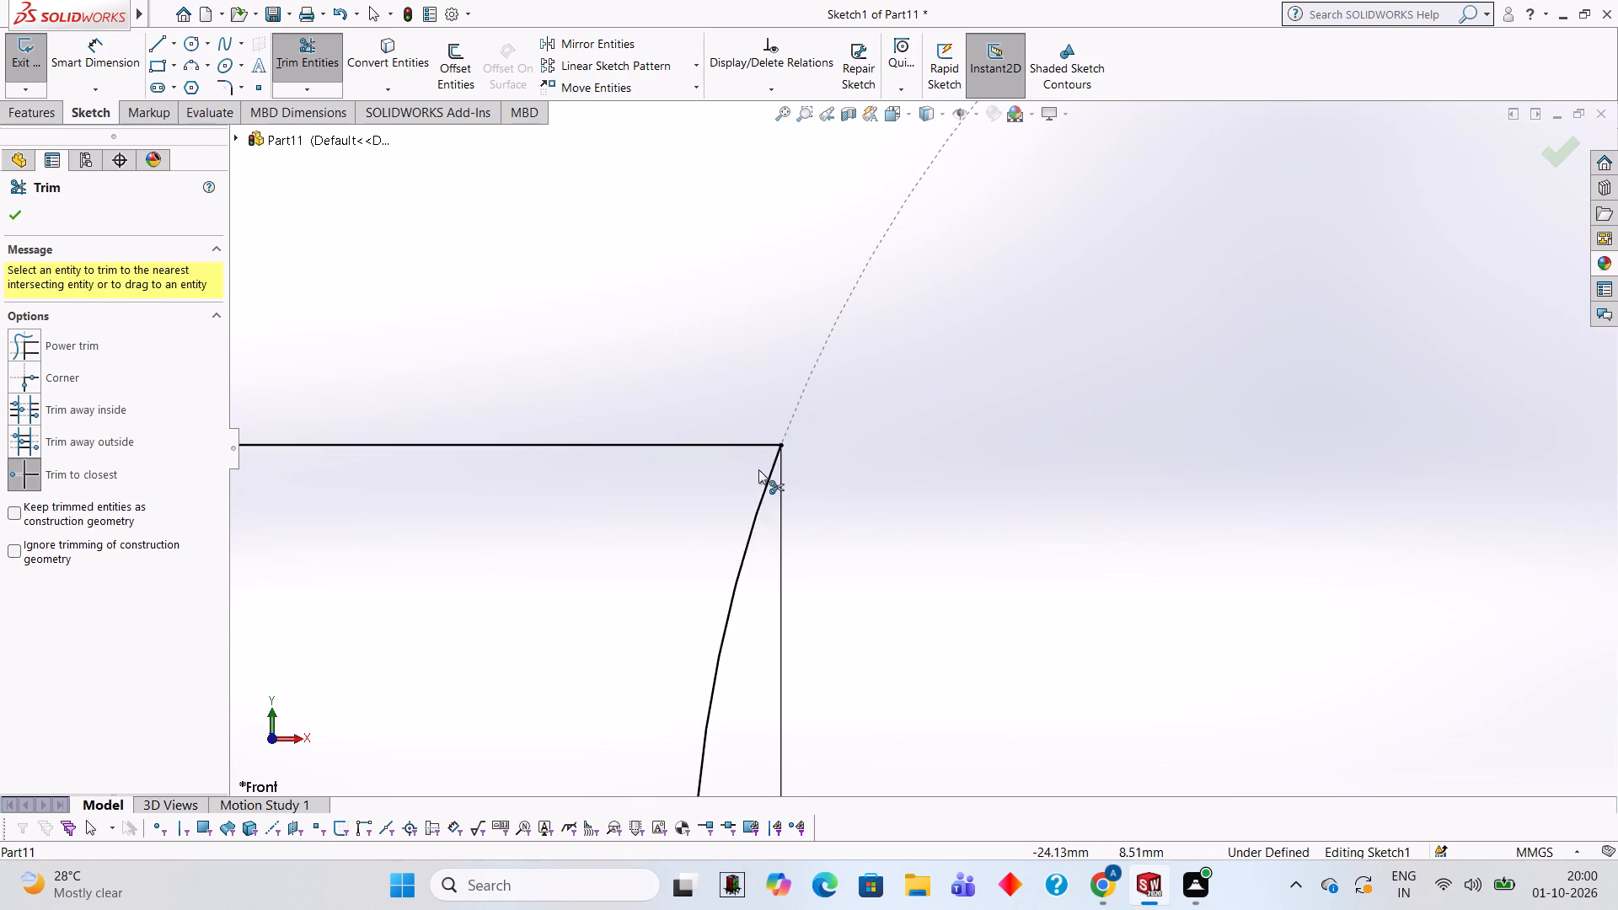
pyautogui.scroll(14, 780, 446)
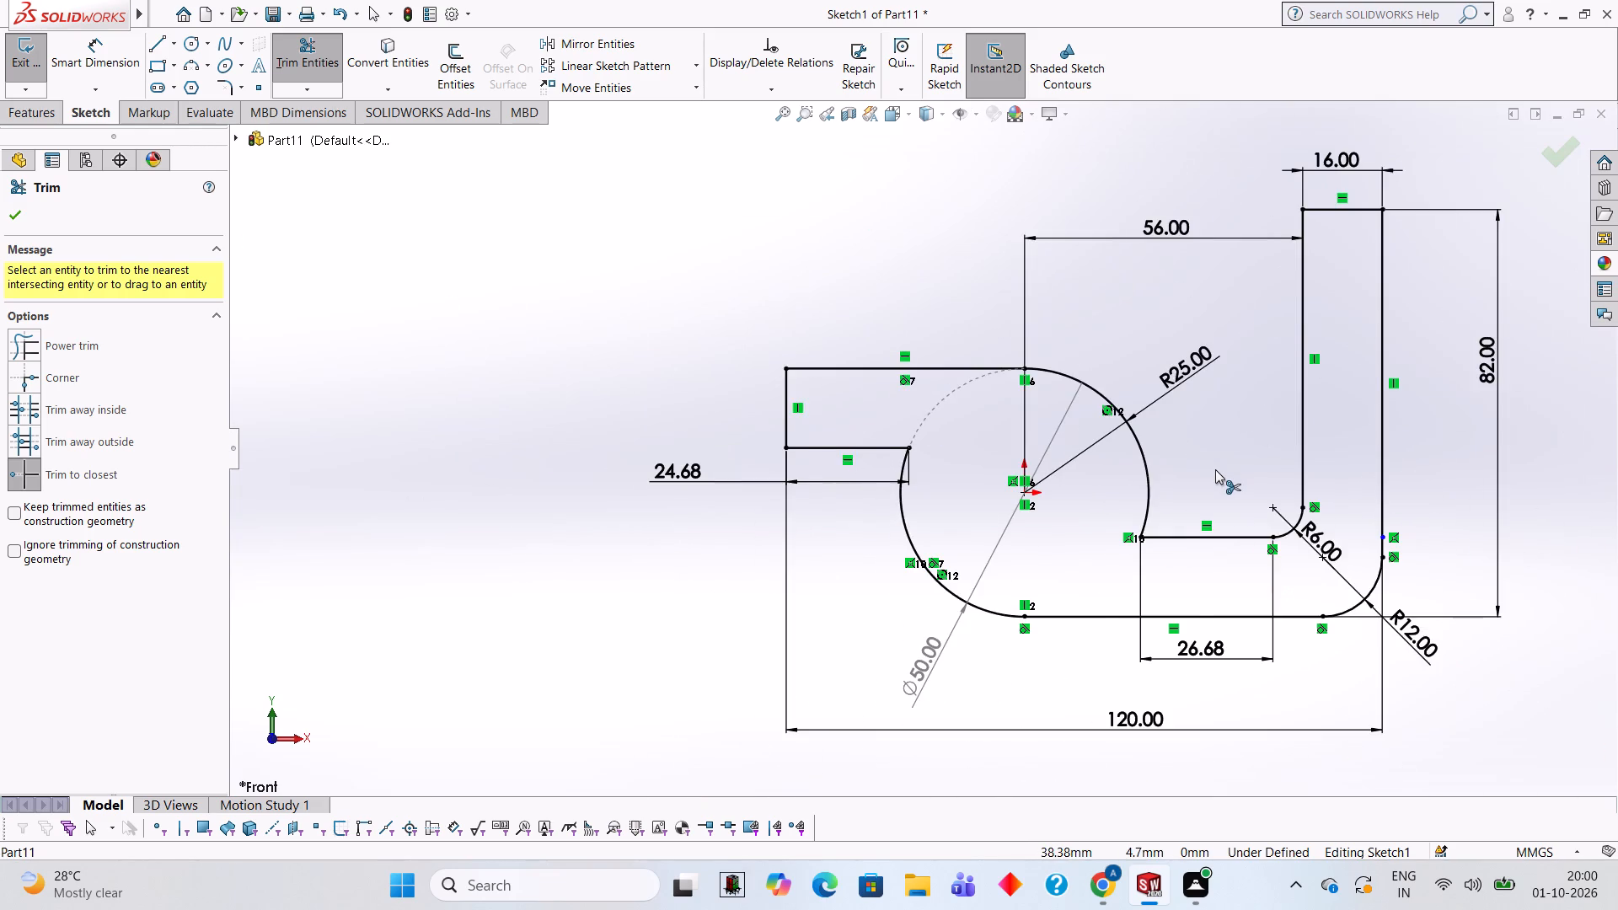
pyautogui.scroll(1, 1209, 453)
pyautogui.scroll(-1, 1208, 453)
pyautogui.scroll(1, 1481, 411)
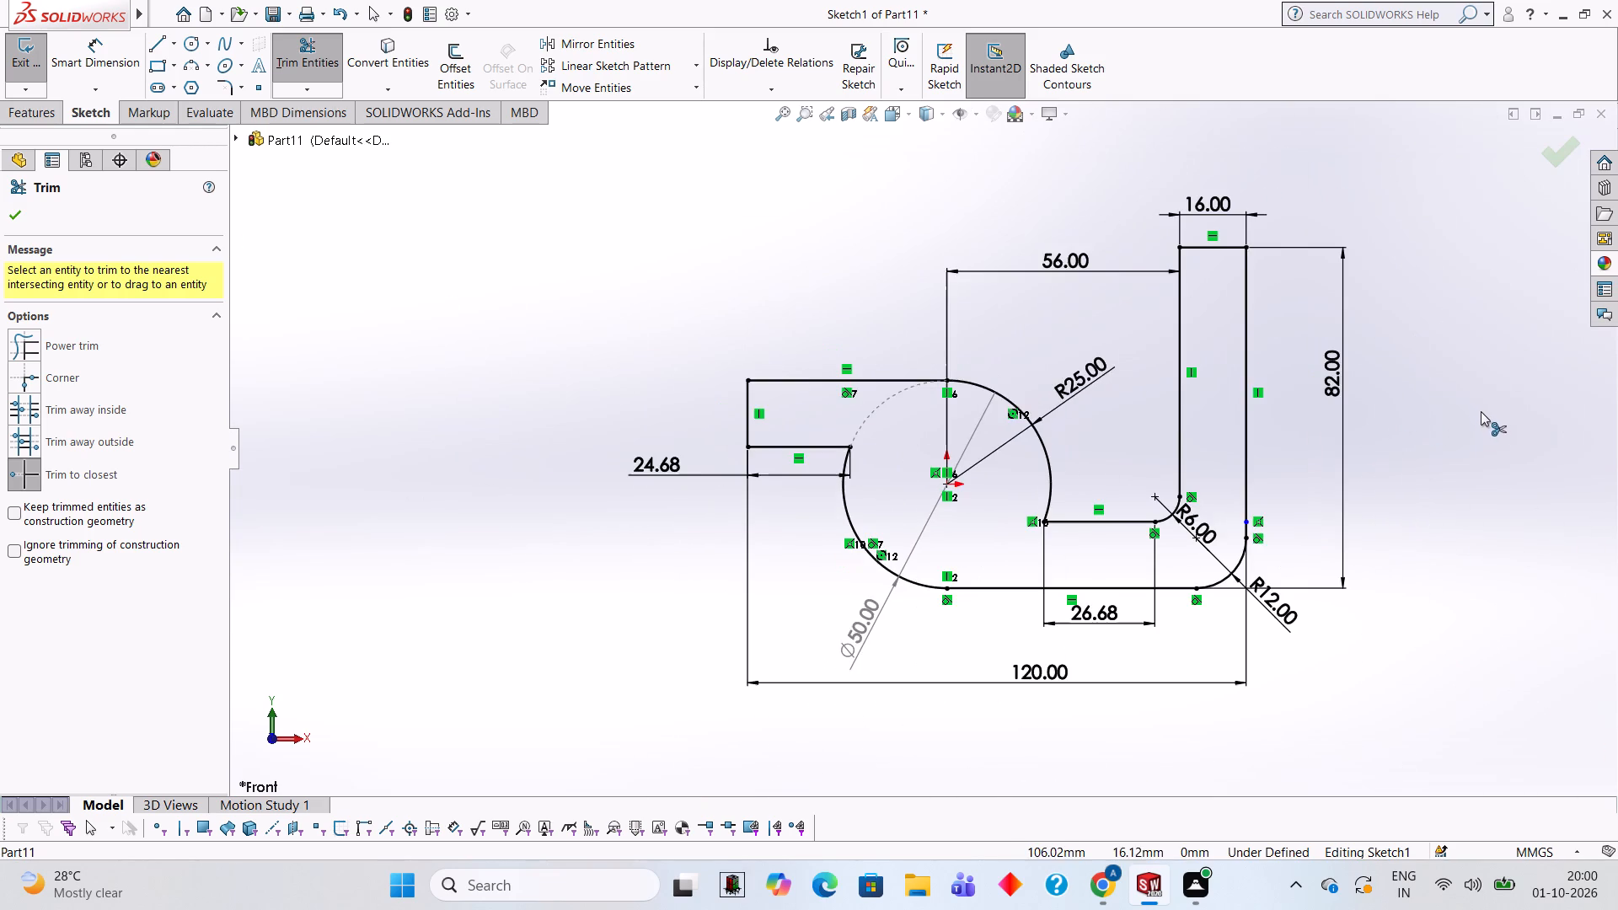
pyautogui.scroll(-1, 1477, 411)
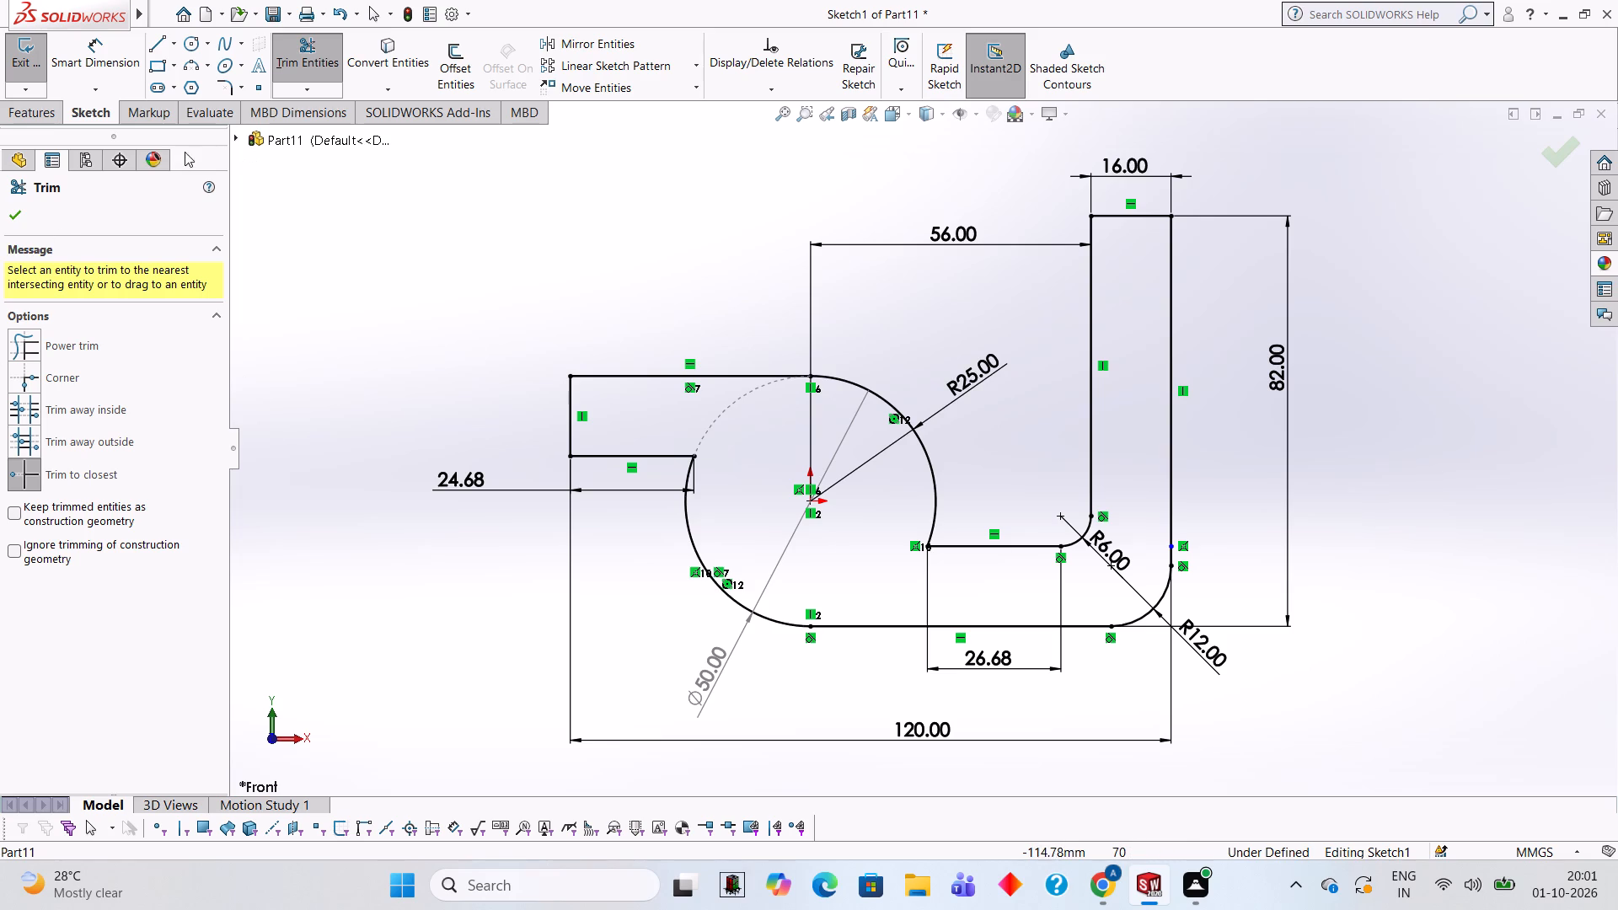
# Extrude the closed region of the profile as a blind boss 75 mm deep from the sketch plane.
pyautogui.click(34, 120)
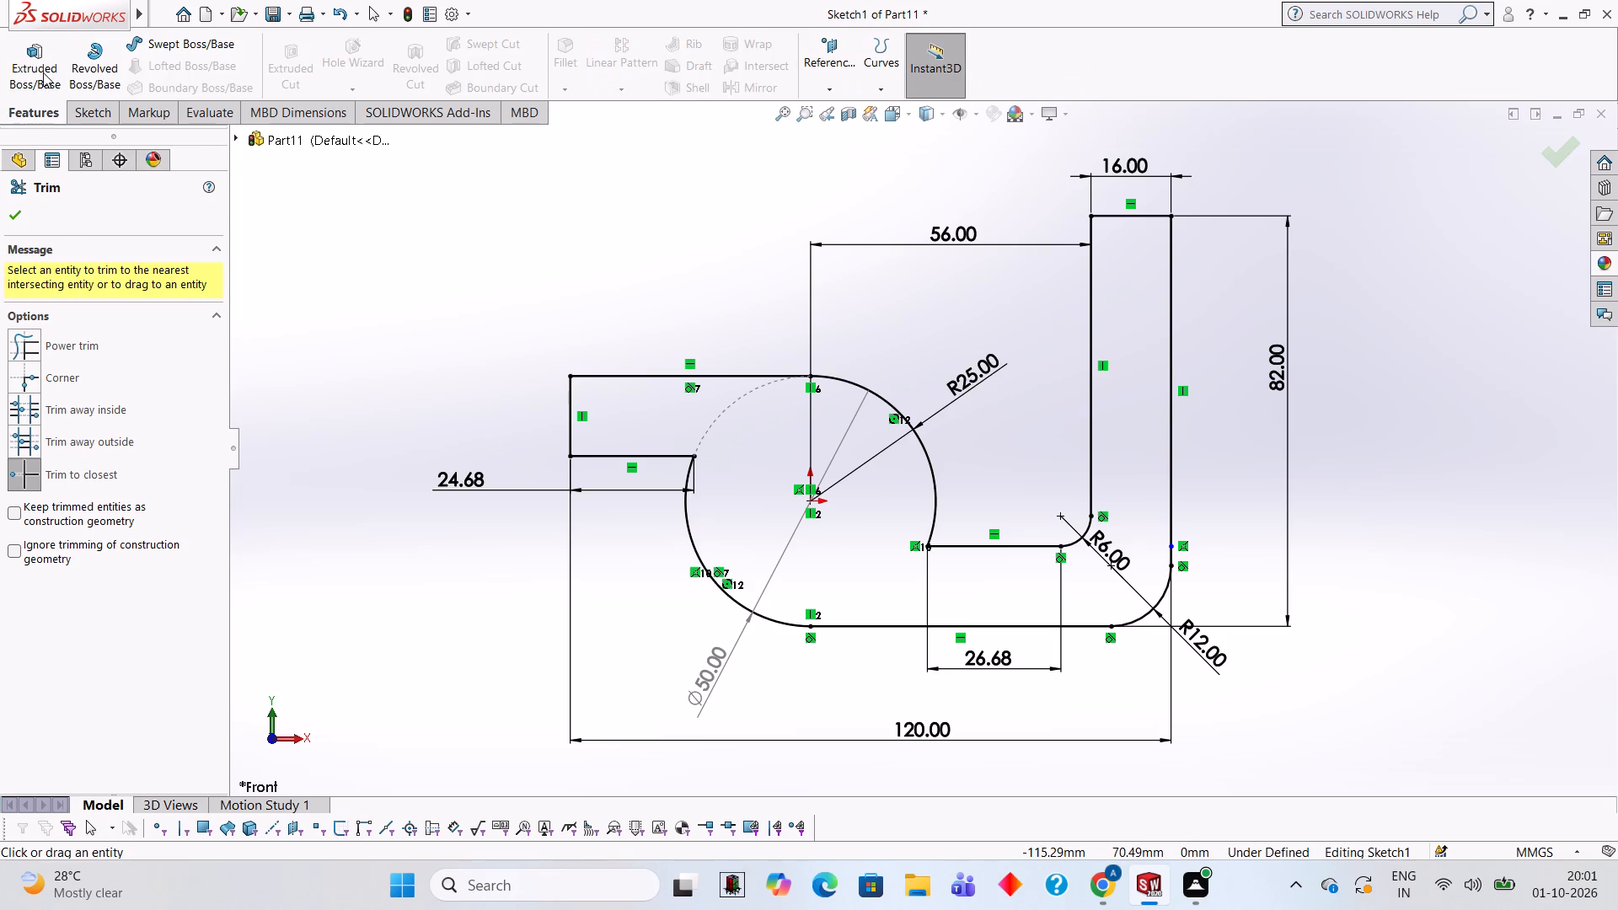
pyautogui.click(43, 72)
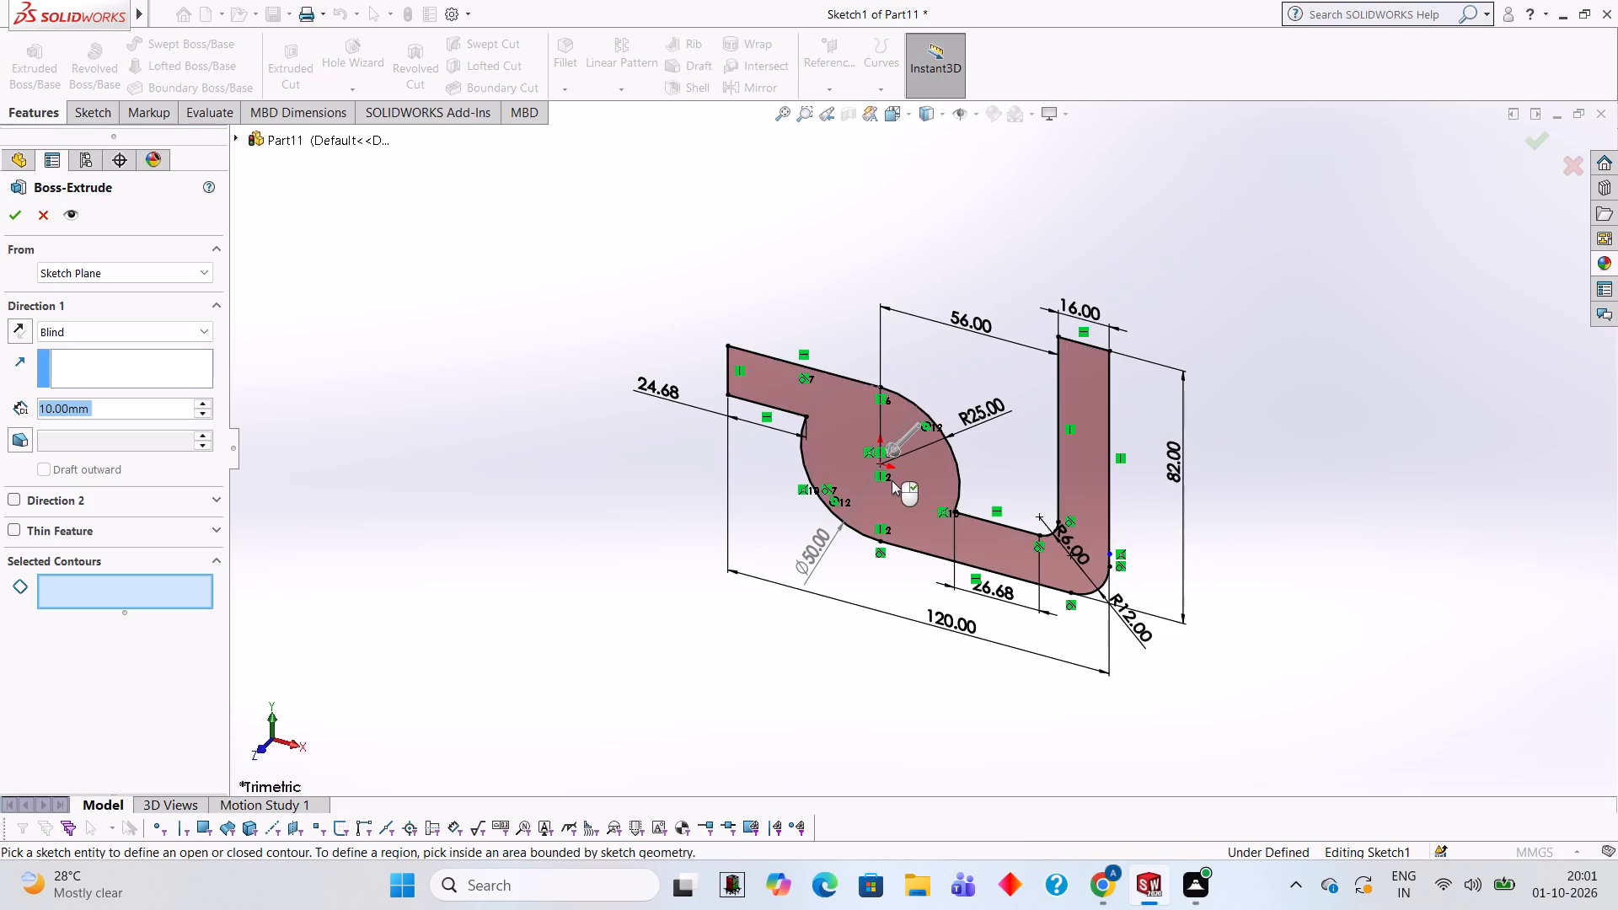
pyautogui.click(892, 480)
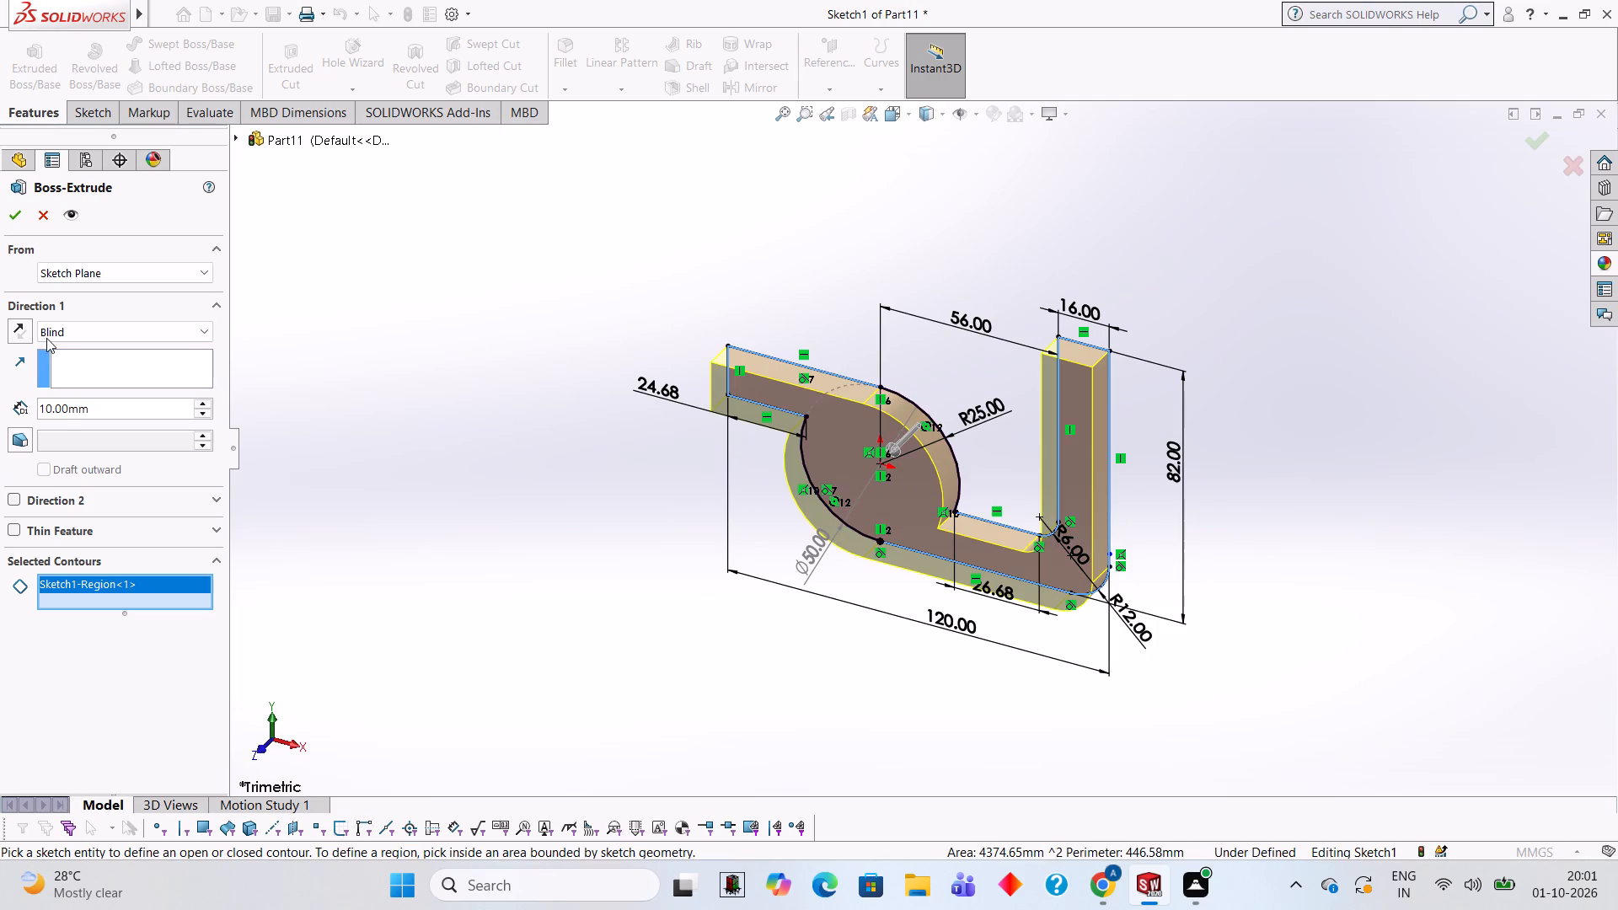
pyautogui.click(154, 409)
pyautogui.press('BackSpace')
pyautogui.press('BackSpace')
pyautogui.press('BackSpace')
pyautogui.press('BackSpace')
pyautogui.press('BackSpace')
pyautogui.press('BackSpace')
pyautogui.press('BackSpace')
pyautogui.press('BackSpace')
pyautogui.press('BackSpace')
pyautogui.press('BackSpace')
pyautogui.press('BackSpace')
pyautogui.press('BackSpace')
pyautogui.press('BackSpace')
pyautogui.press('BackSpace')
pyautogui.press('BackSpace')
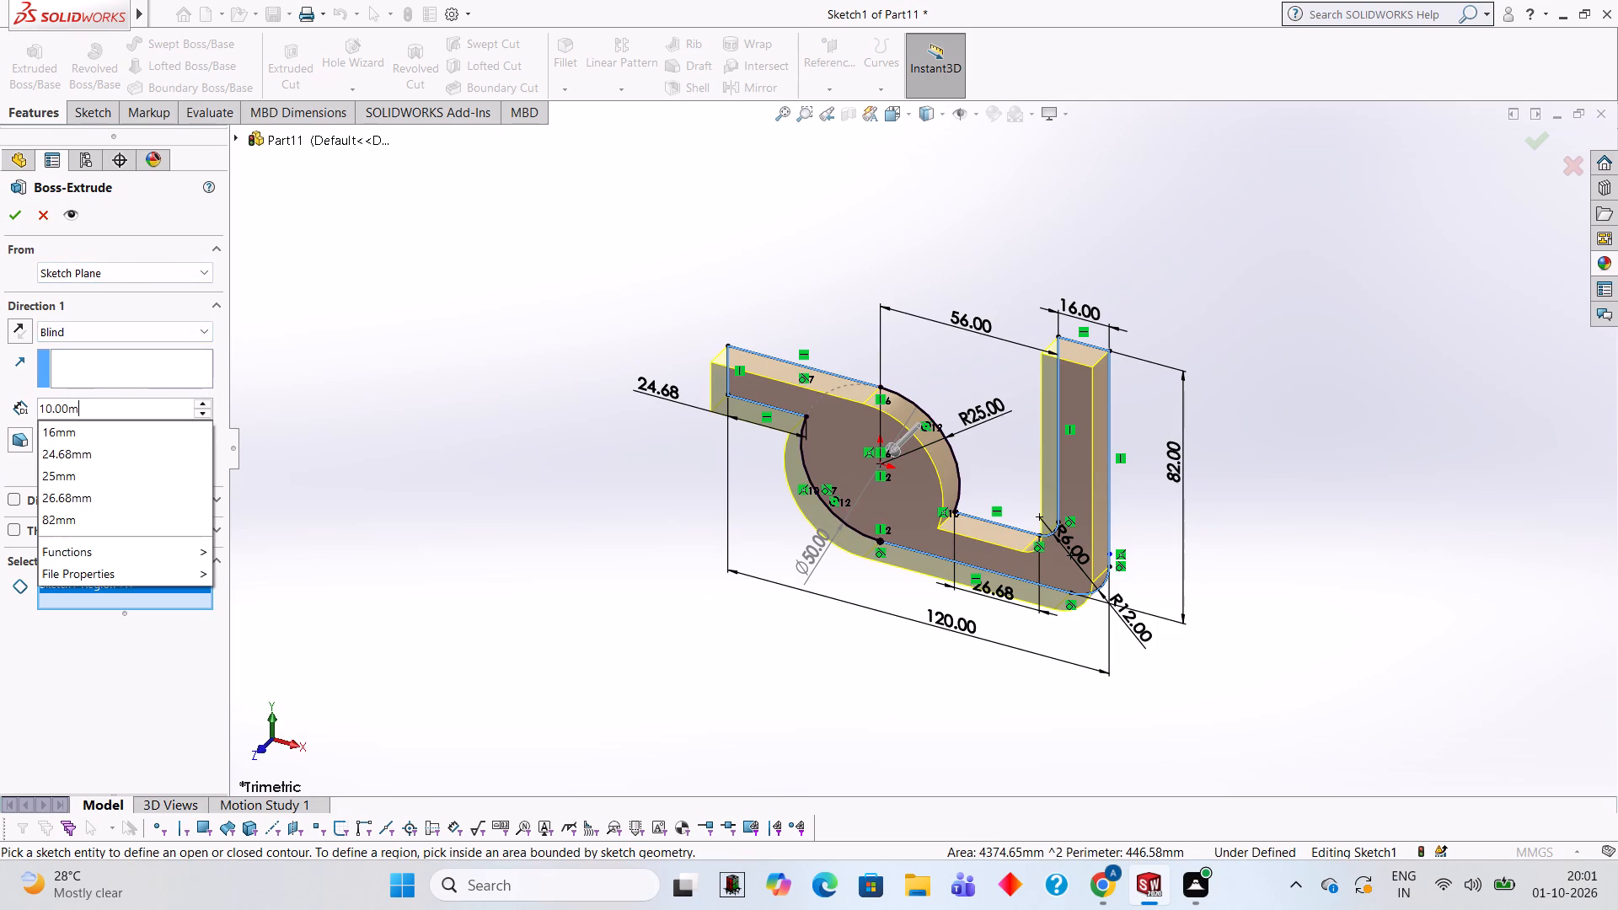
pyautogui.write('75')
pyautogui.press('Return')
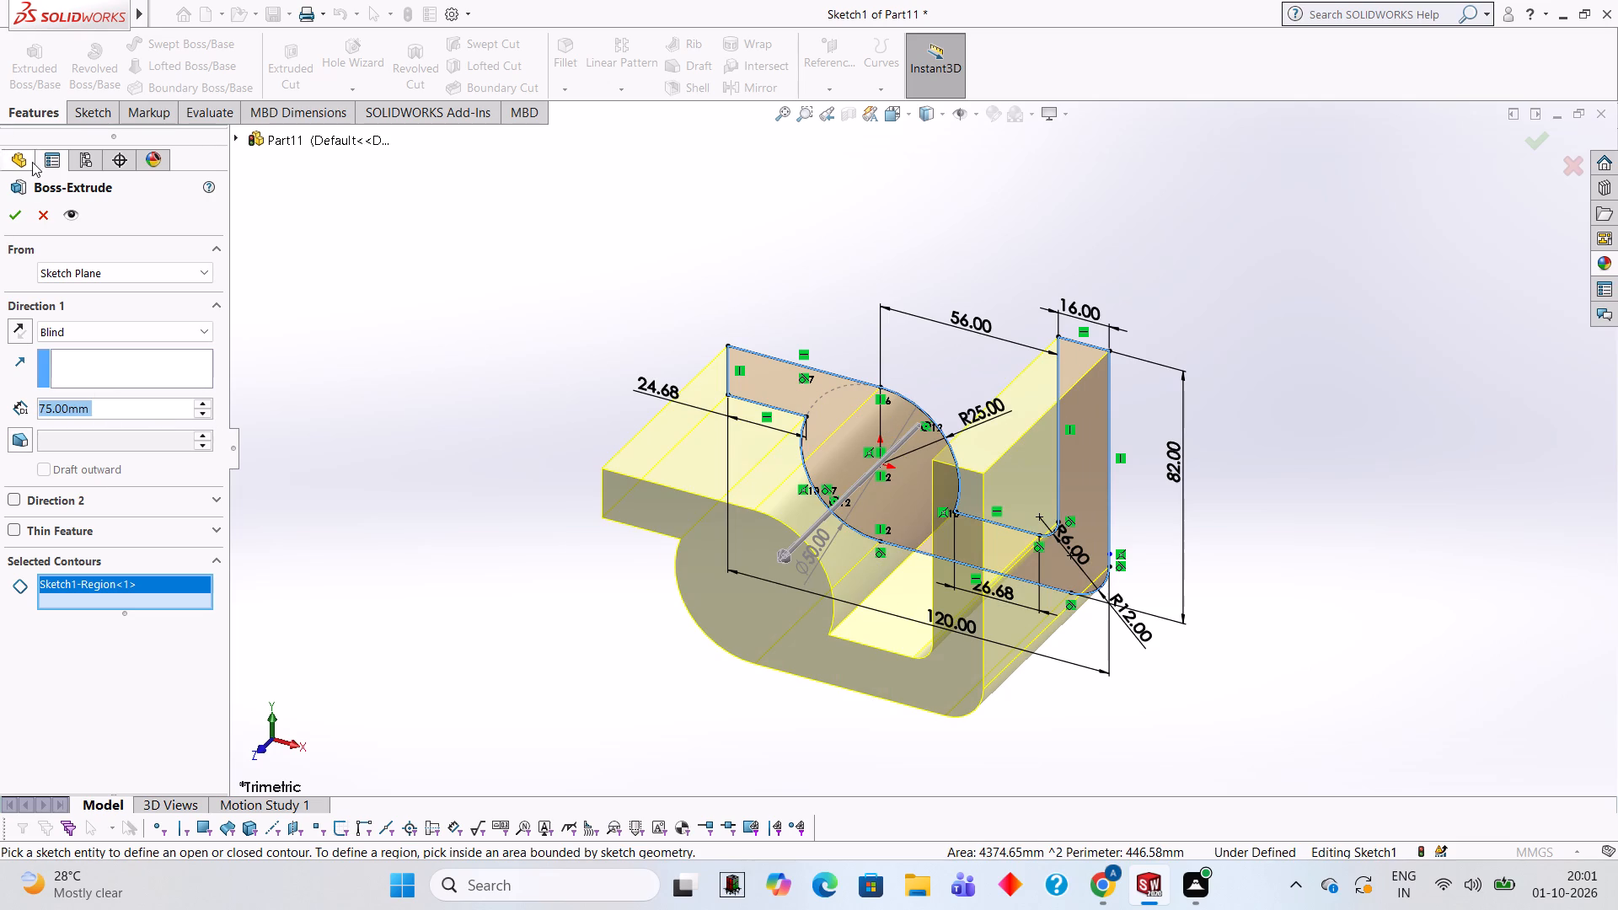
pyautogui.click(20, 213)
pyautogui.click(300, 317)
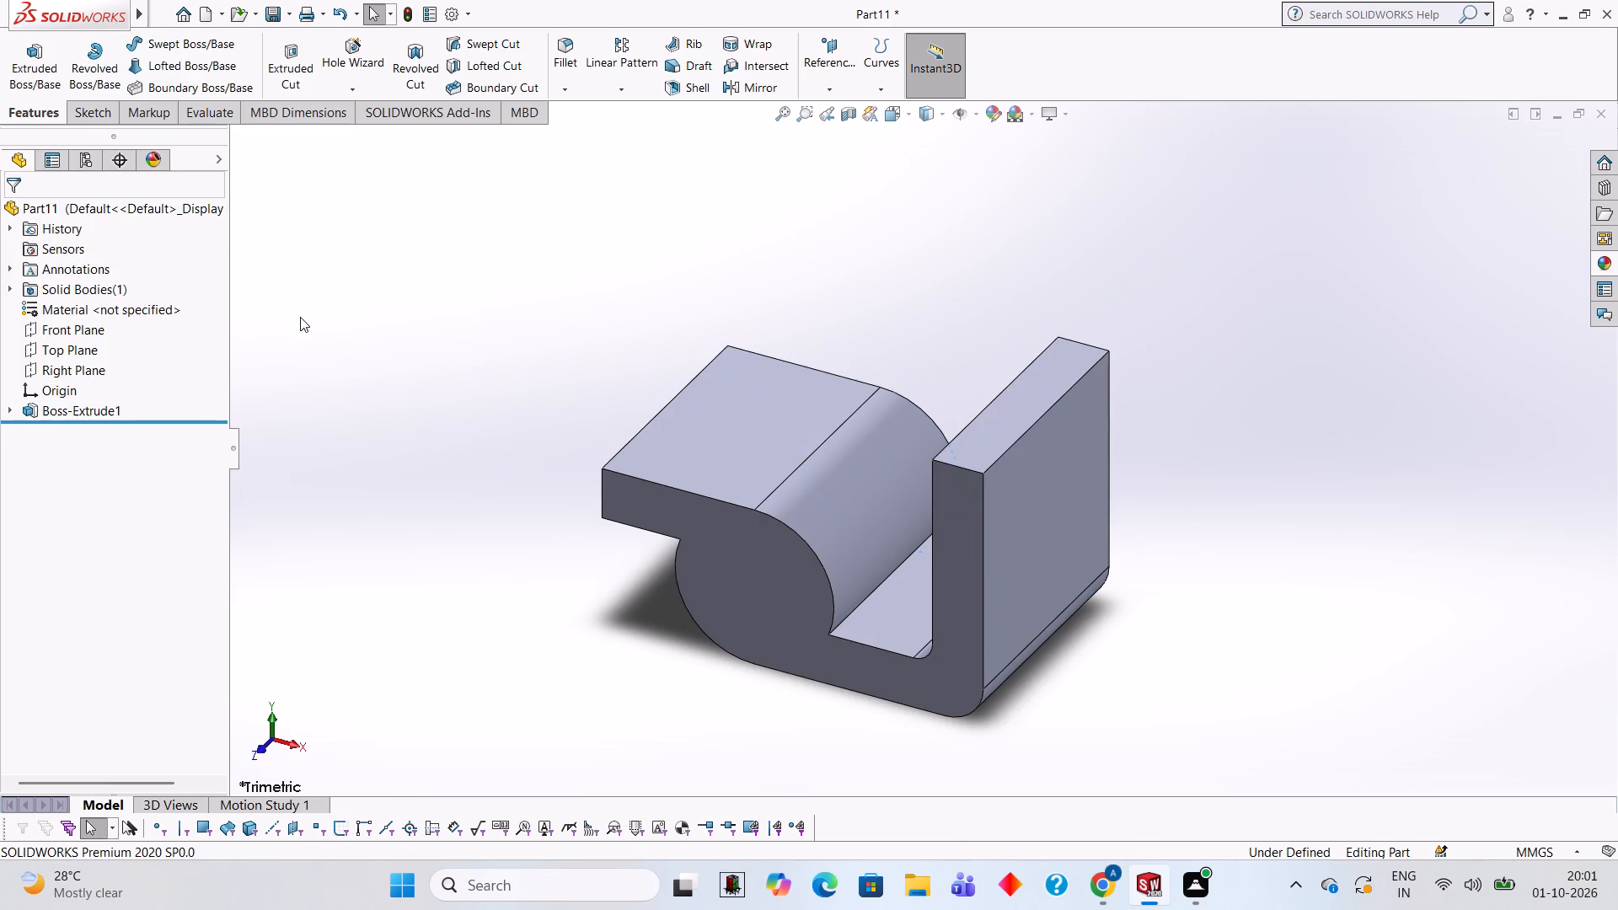
# Examine the extruded part from below, above and the sides, finishing with a face-on view of its profile.
pyautogui.moveTo(623, 528); pyautogui.dragTo(663, 417, button='middle')
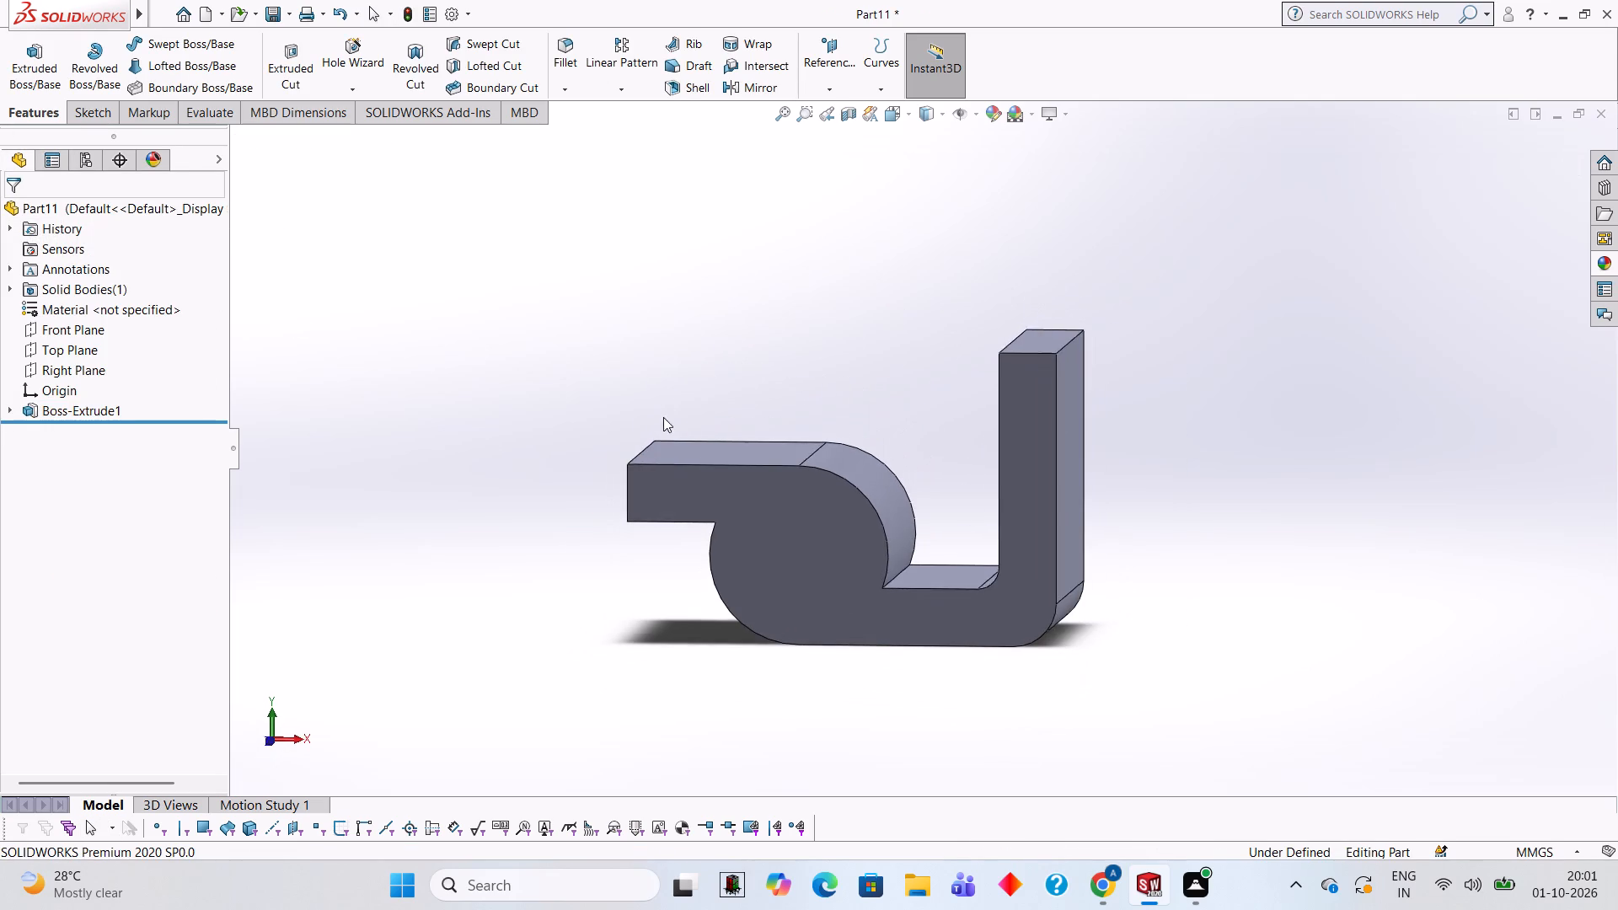
pyautogui.moveTo(668, 419); pyautogui.dragTo(678, 420, button='middle')
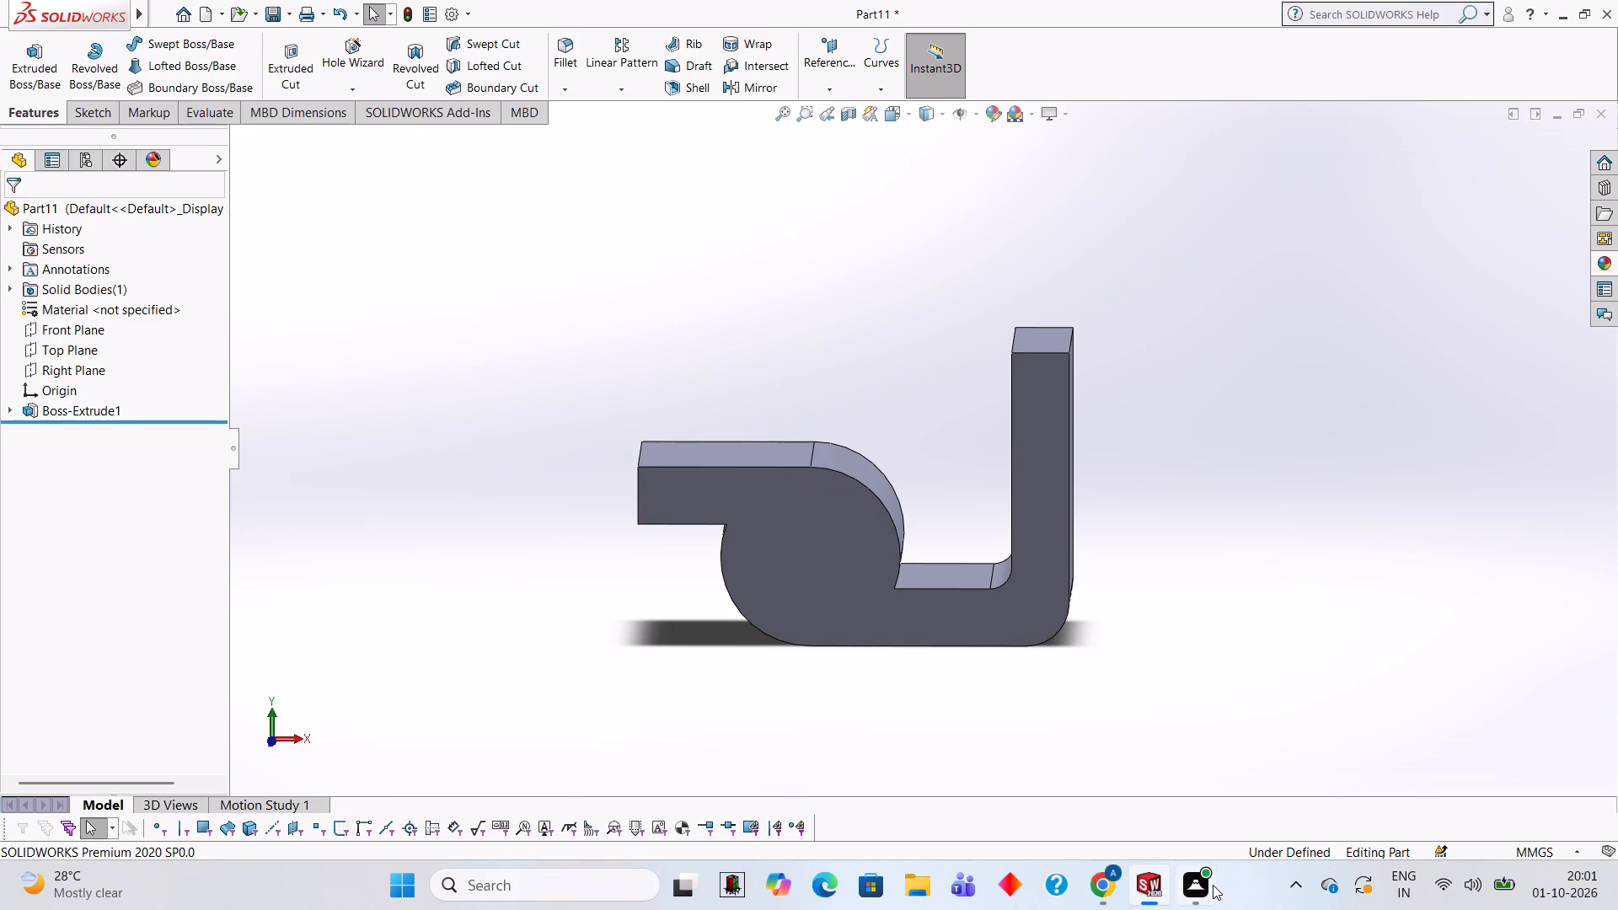
pyautogui.scroll(-1, 1132, 439)
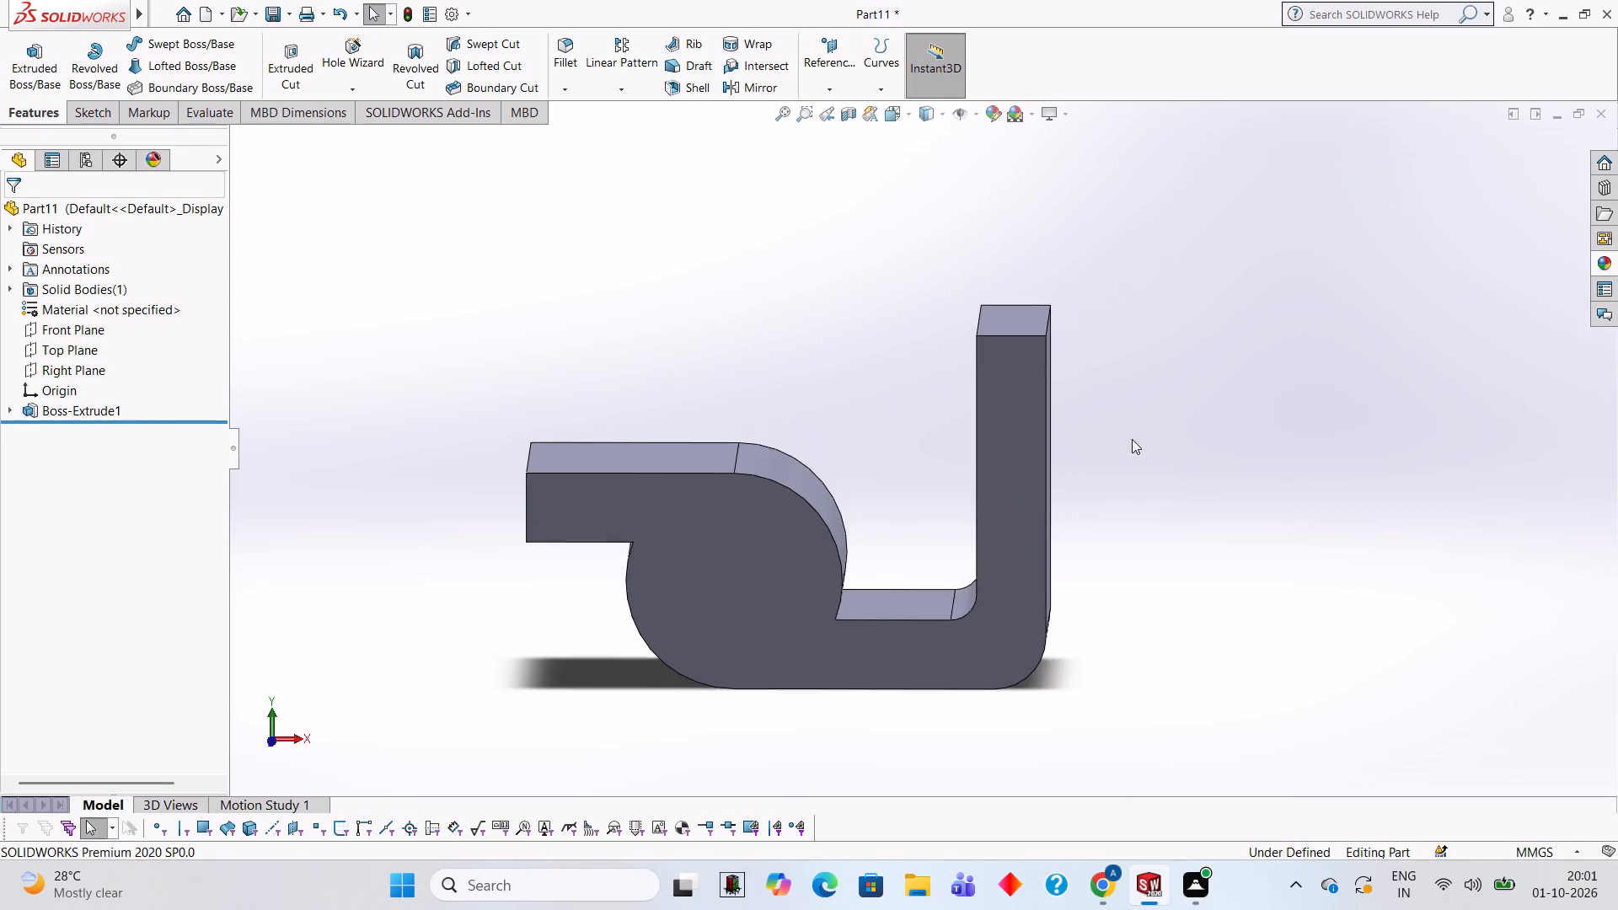
pyautogui.moveTo(1138, 442); pyautogui.dragTo(1183, 371, button='middle')
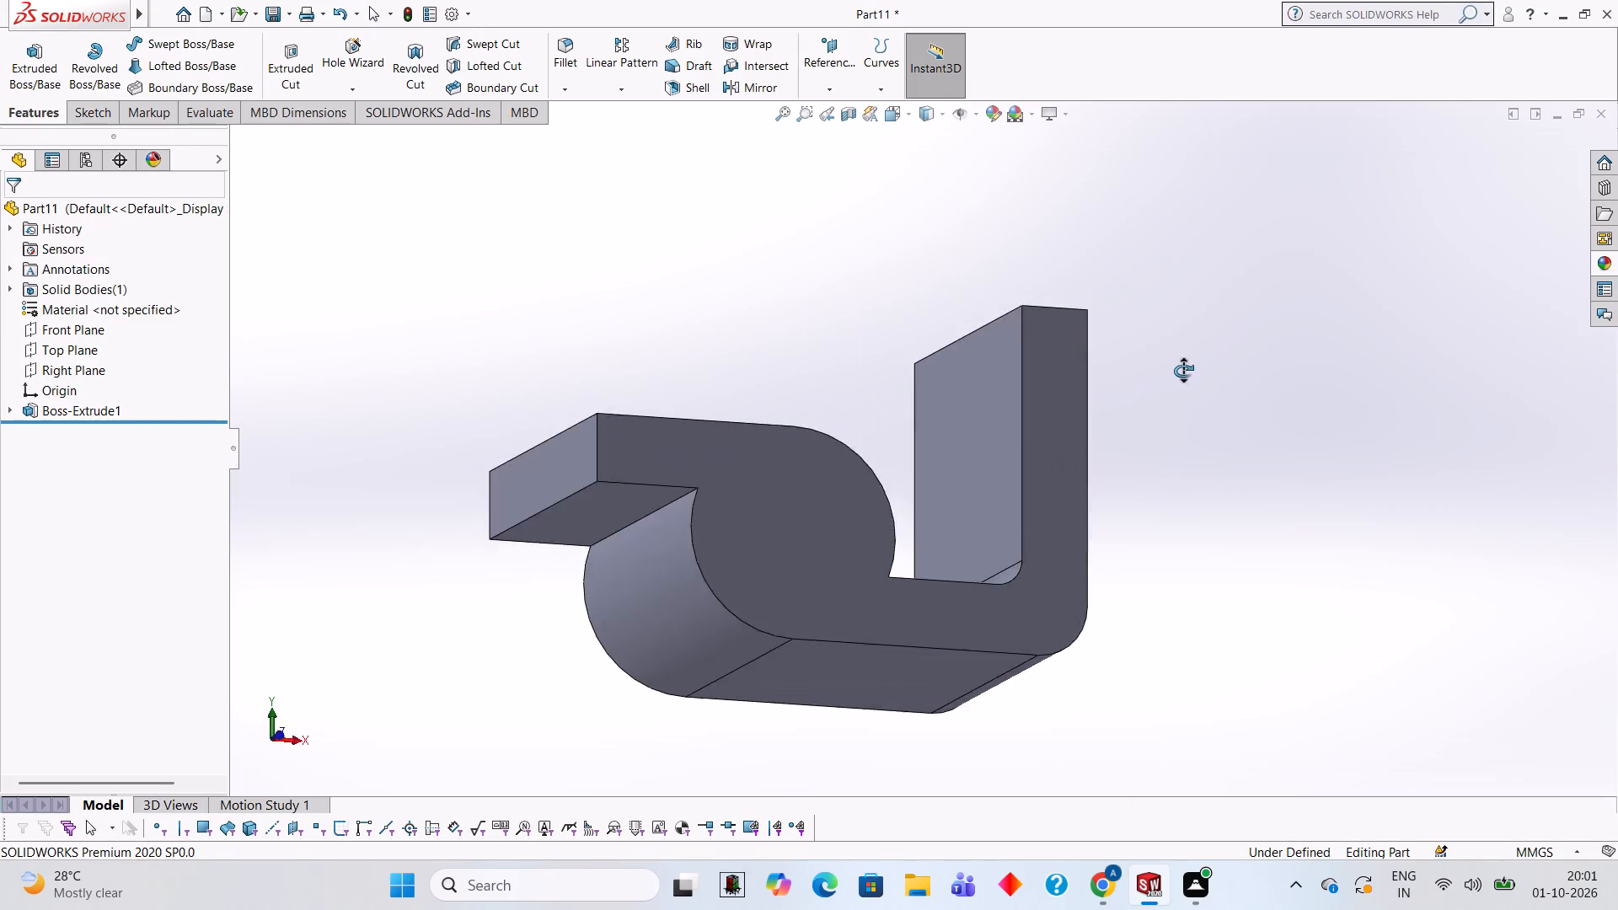
pyautogui.moveTo(1183, 371); pyautogui.dragTo(1153, 454, button='middle')
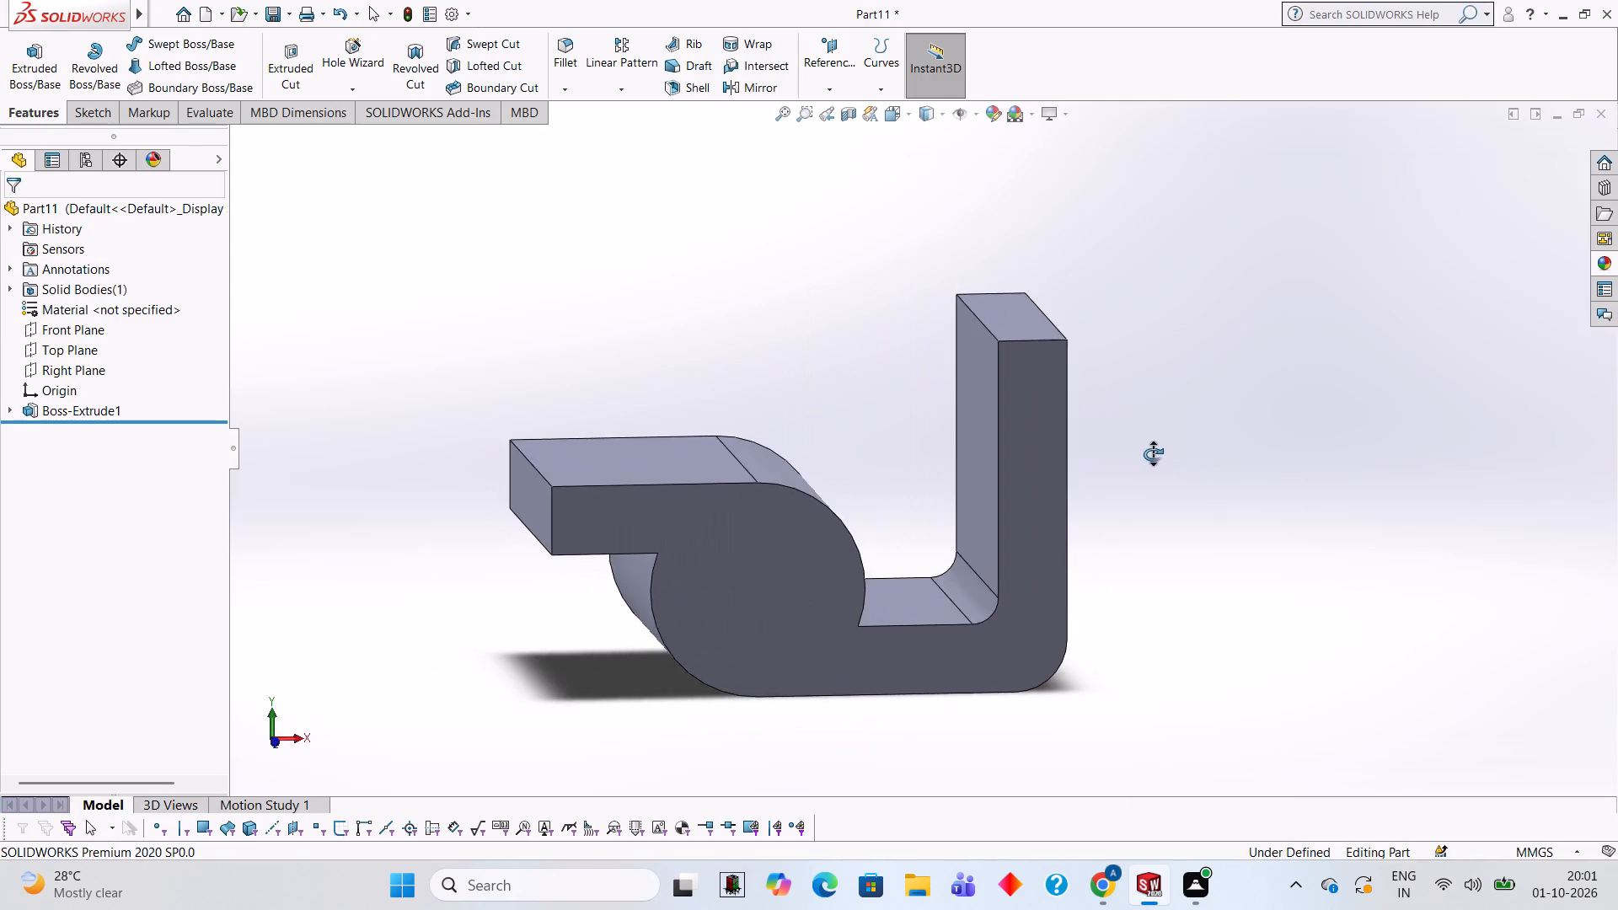
pyautogui.moveTo(1153, 454); pyautogui.dragTo(1152, 433, button='middle')
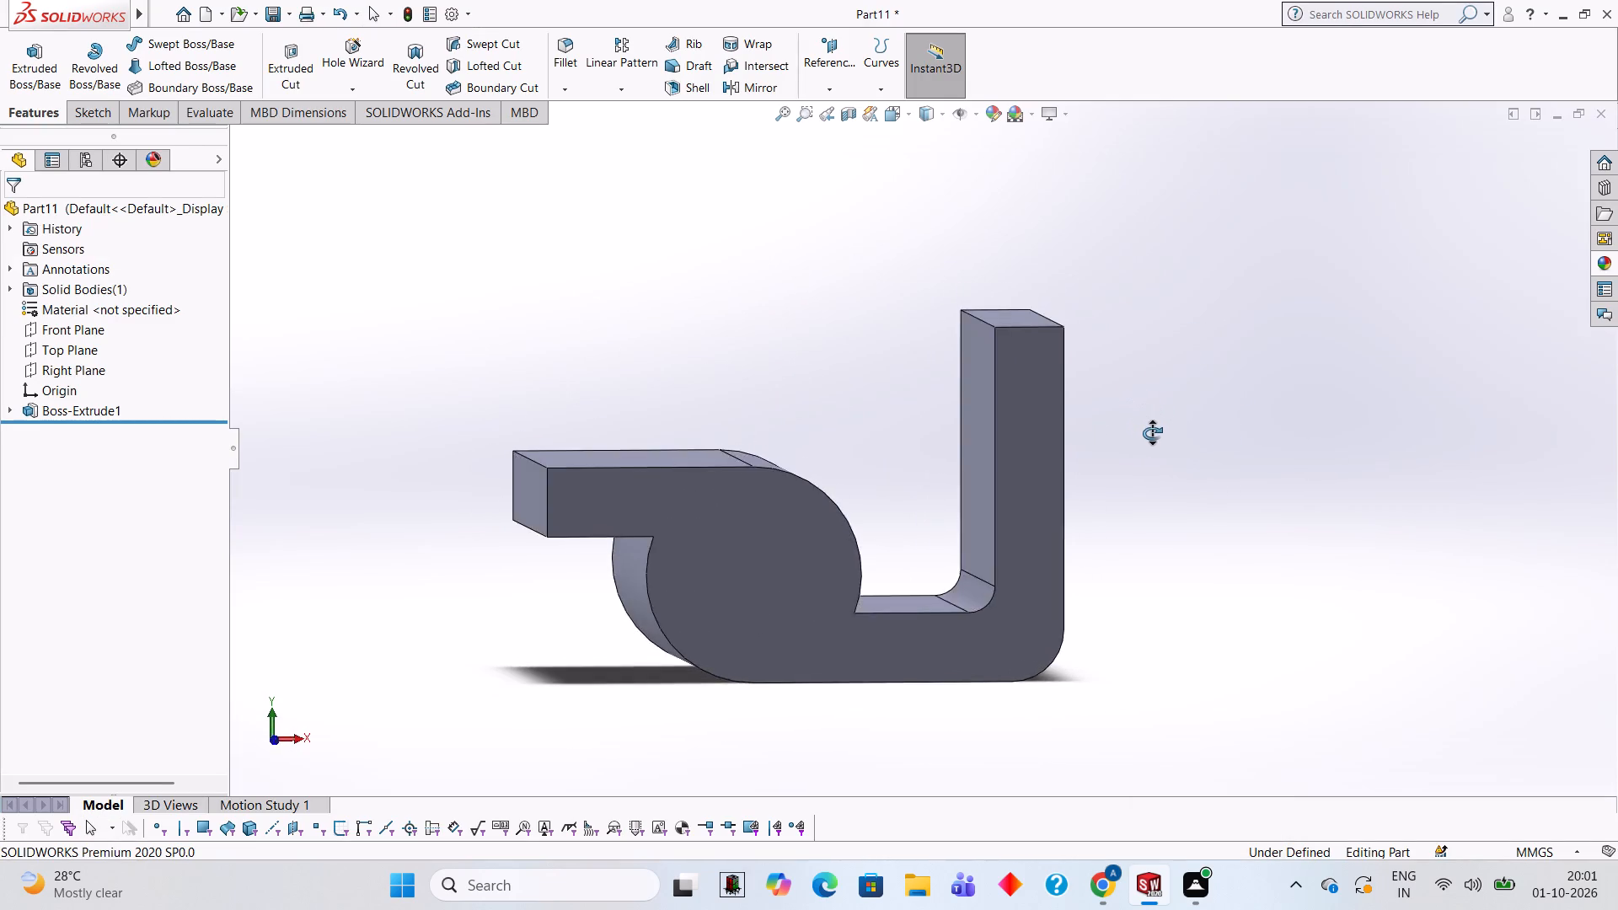
pyautogui.moveTo(1152, 433); pyautogui.dragTo(1134, 434, button='middle')
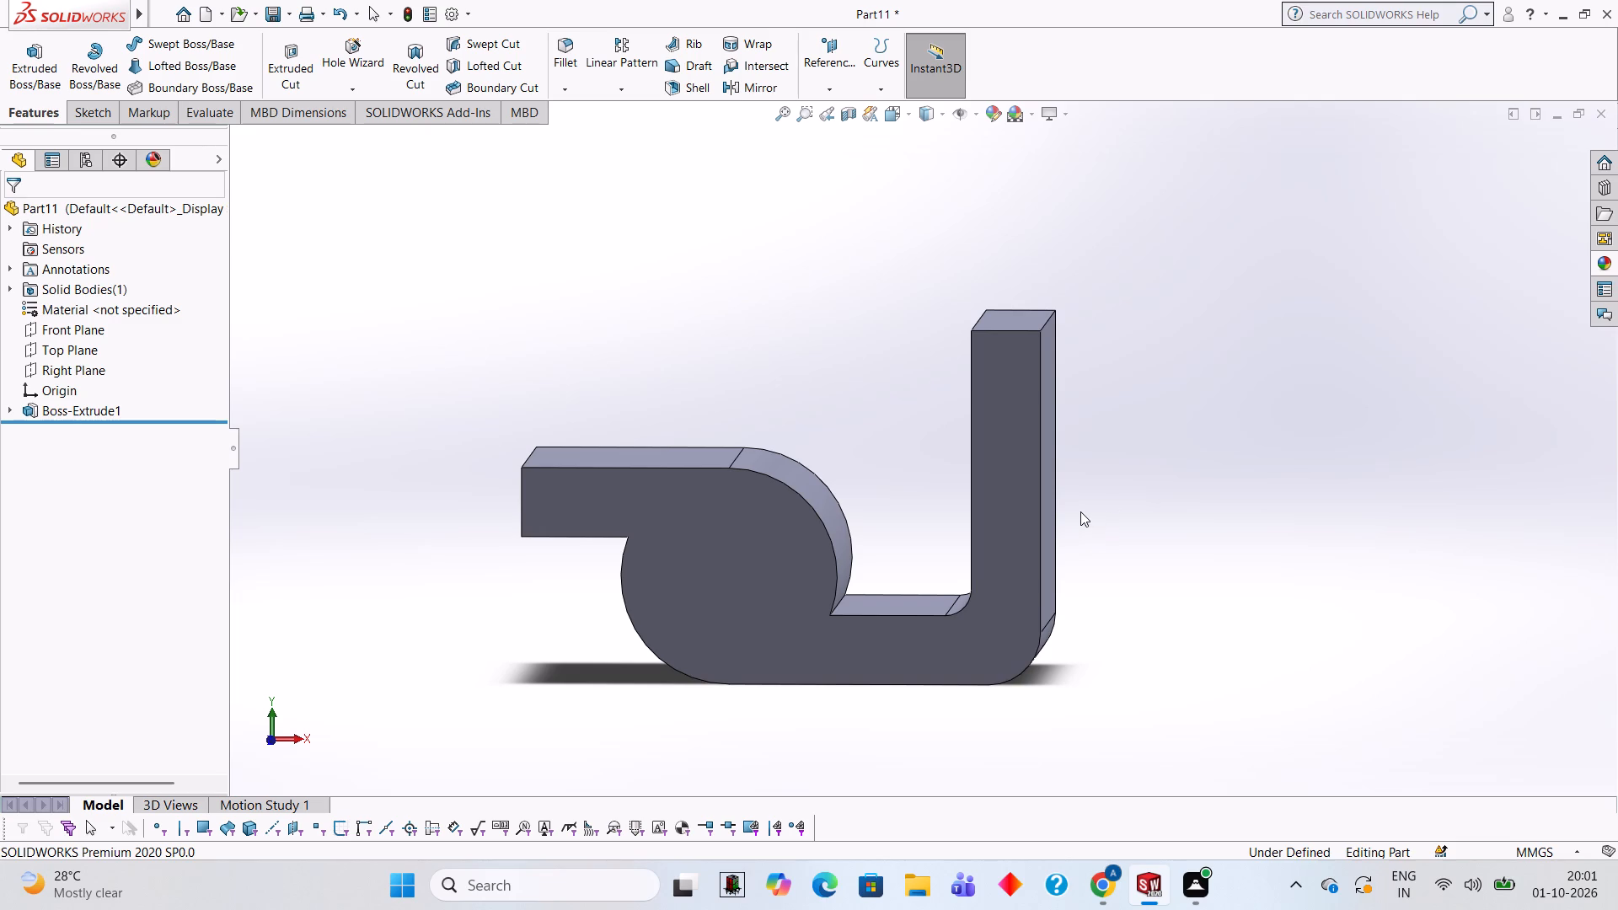
pyautogui.hotkey('ctrl', '8')
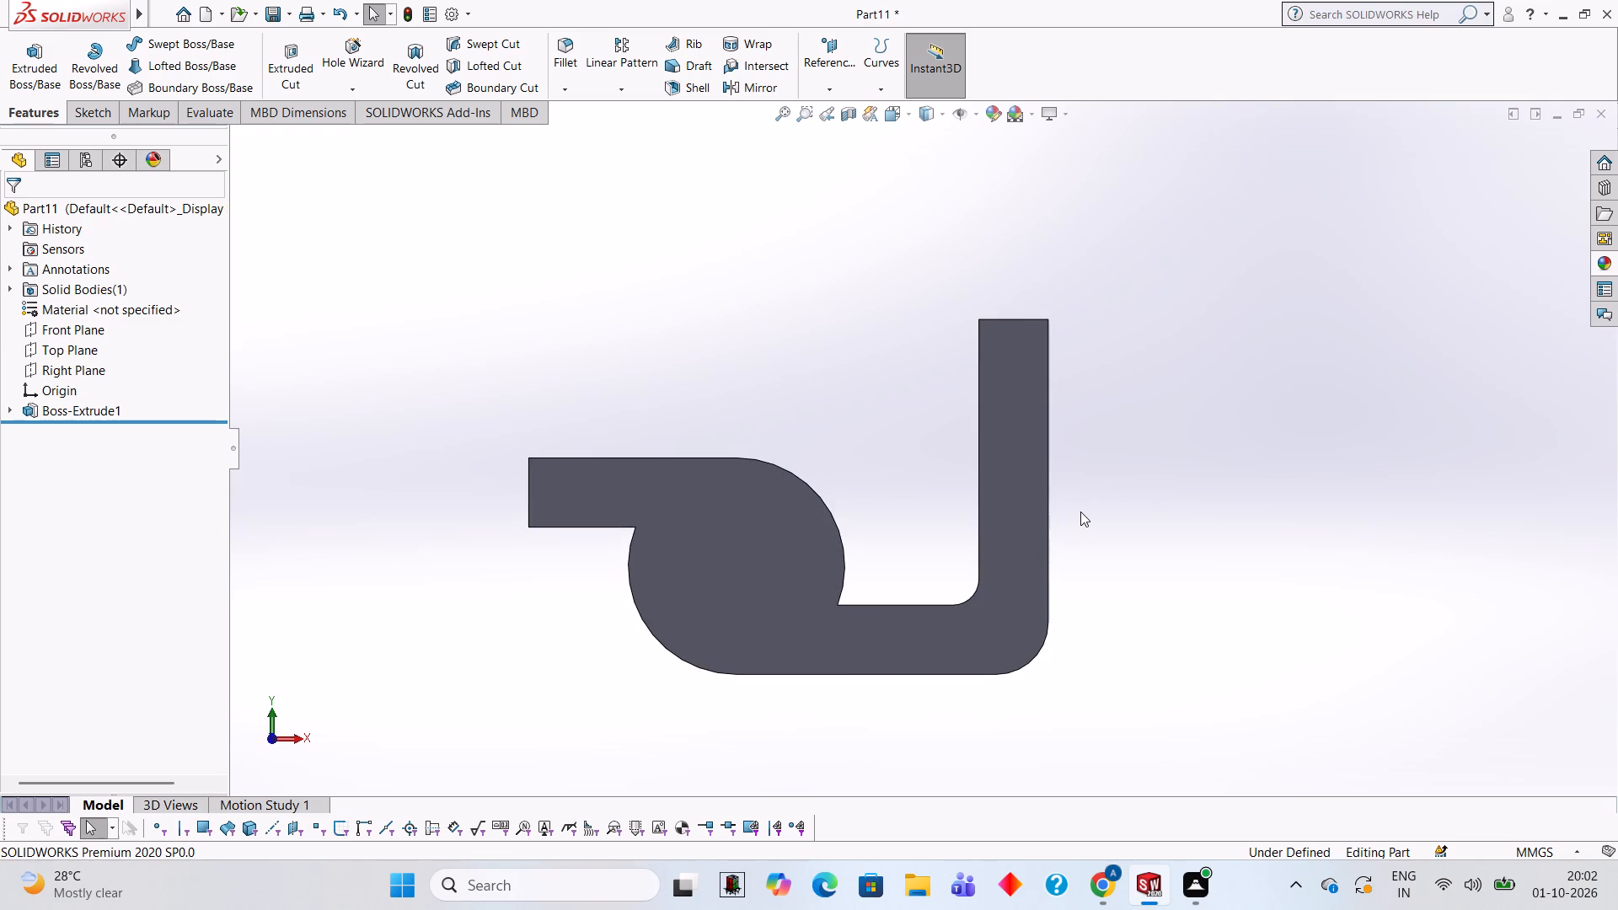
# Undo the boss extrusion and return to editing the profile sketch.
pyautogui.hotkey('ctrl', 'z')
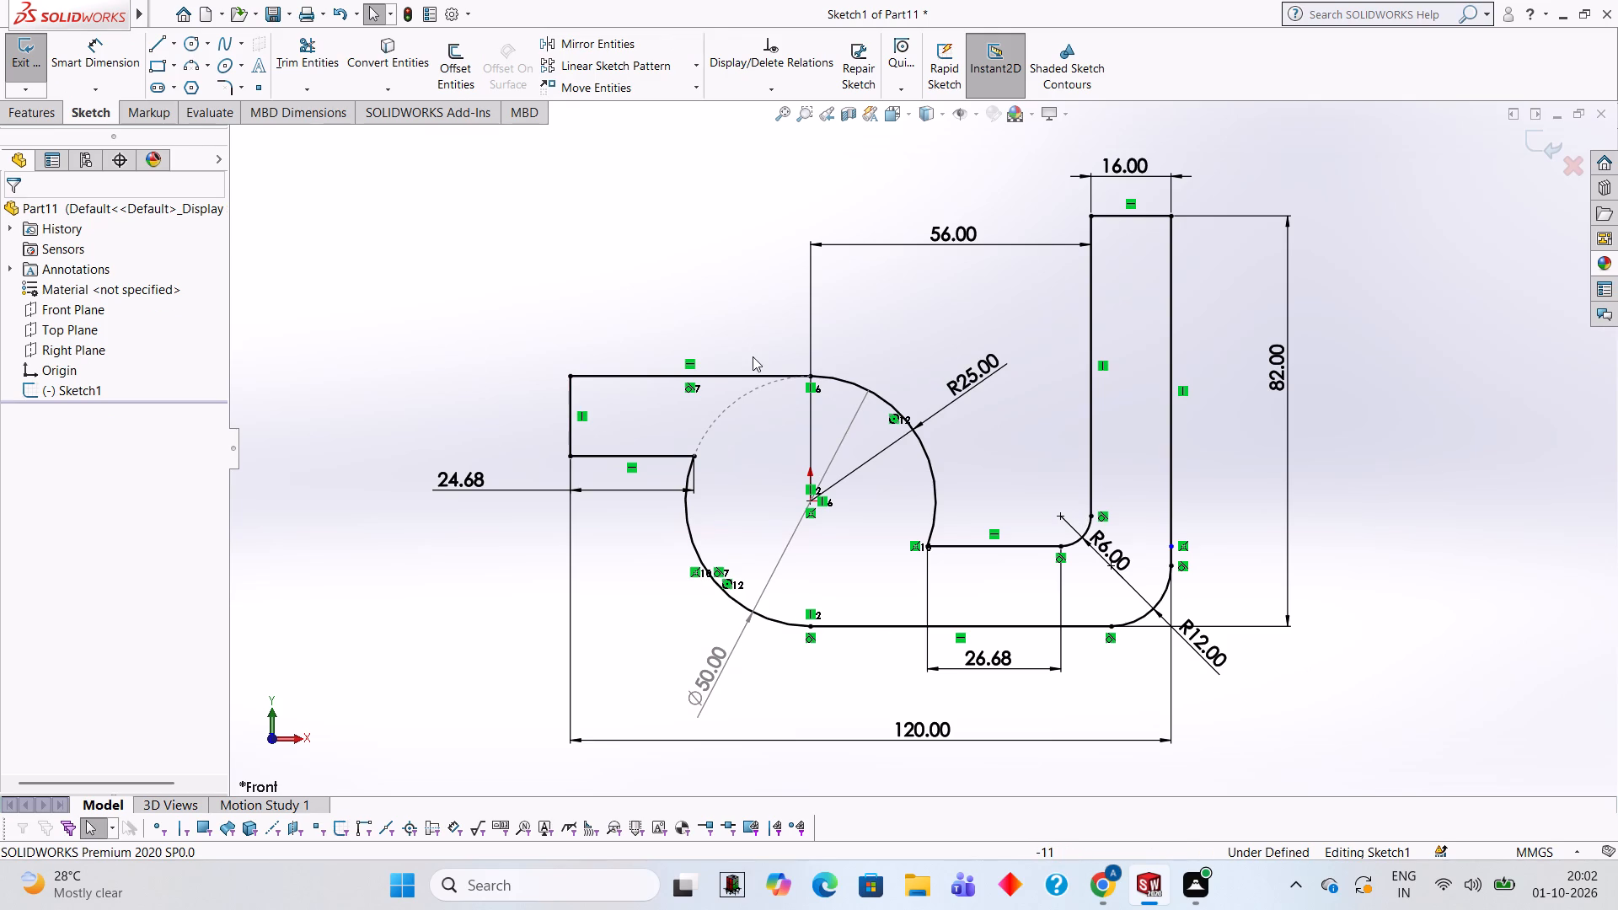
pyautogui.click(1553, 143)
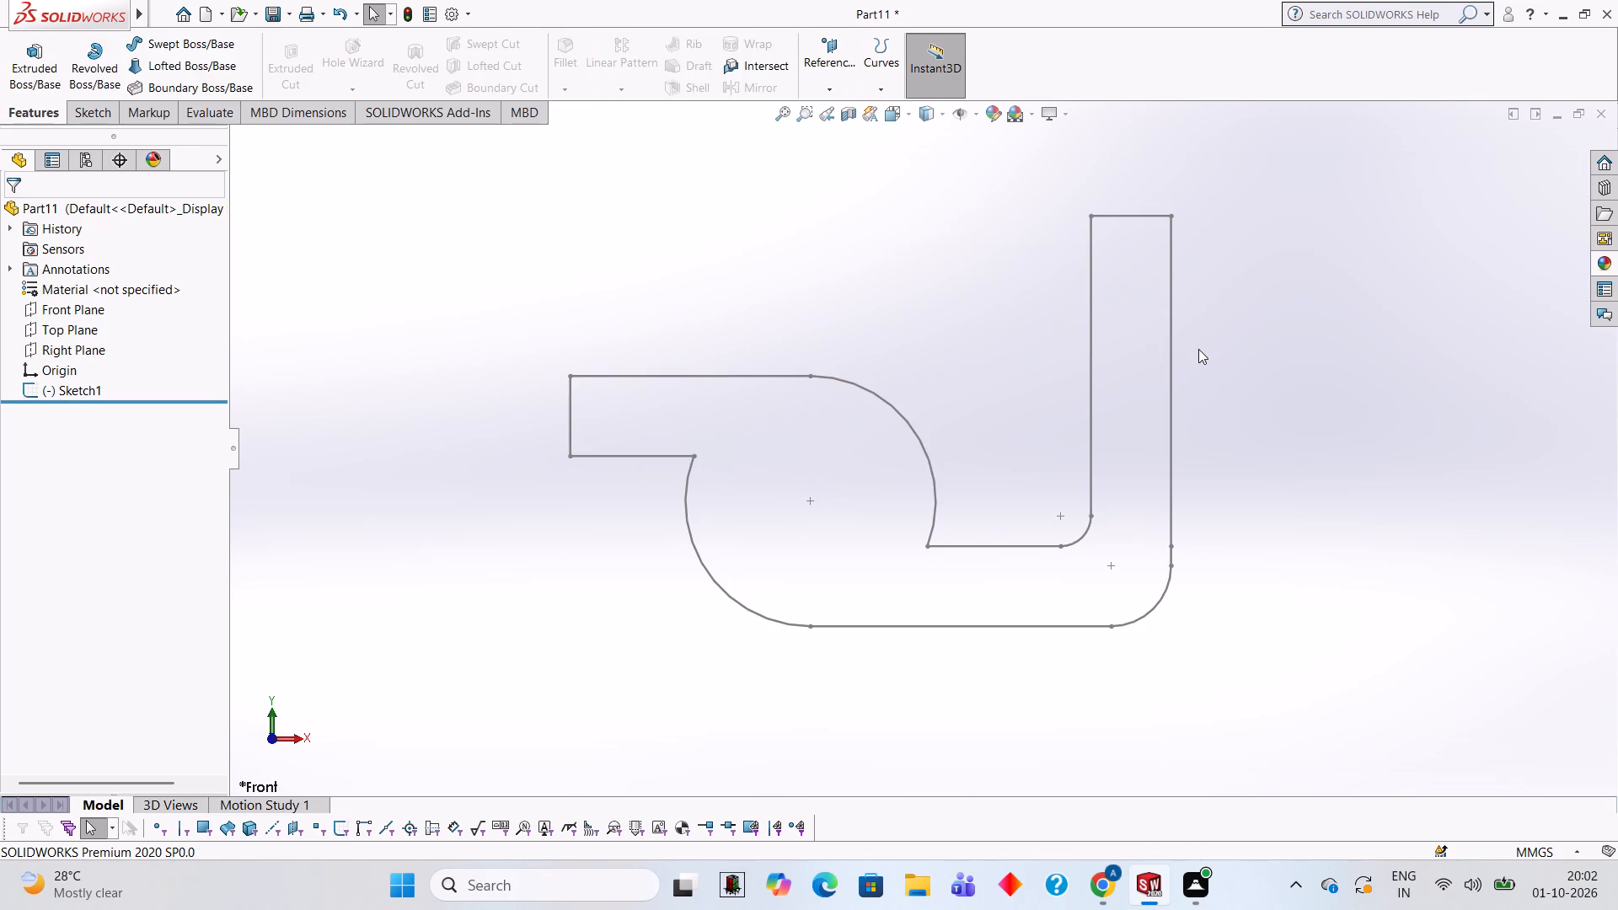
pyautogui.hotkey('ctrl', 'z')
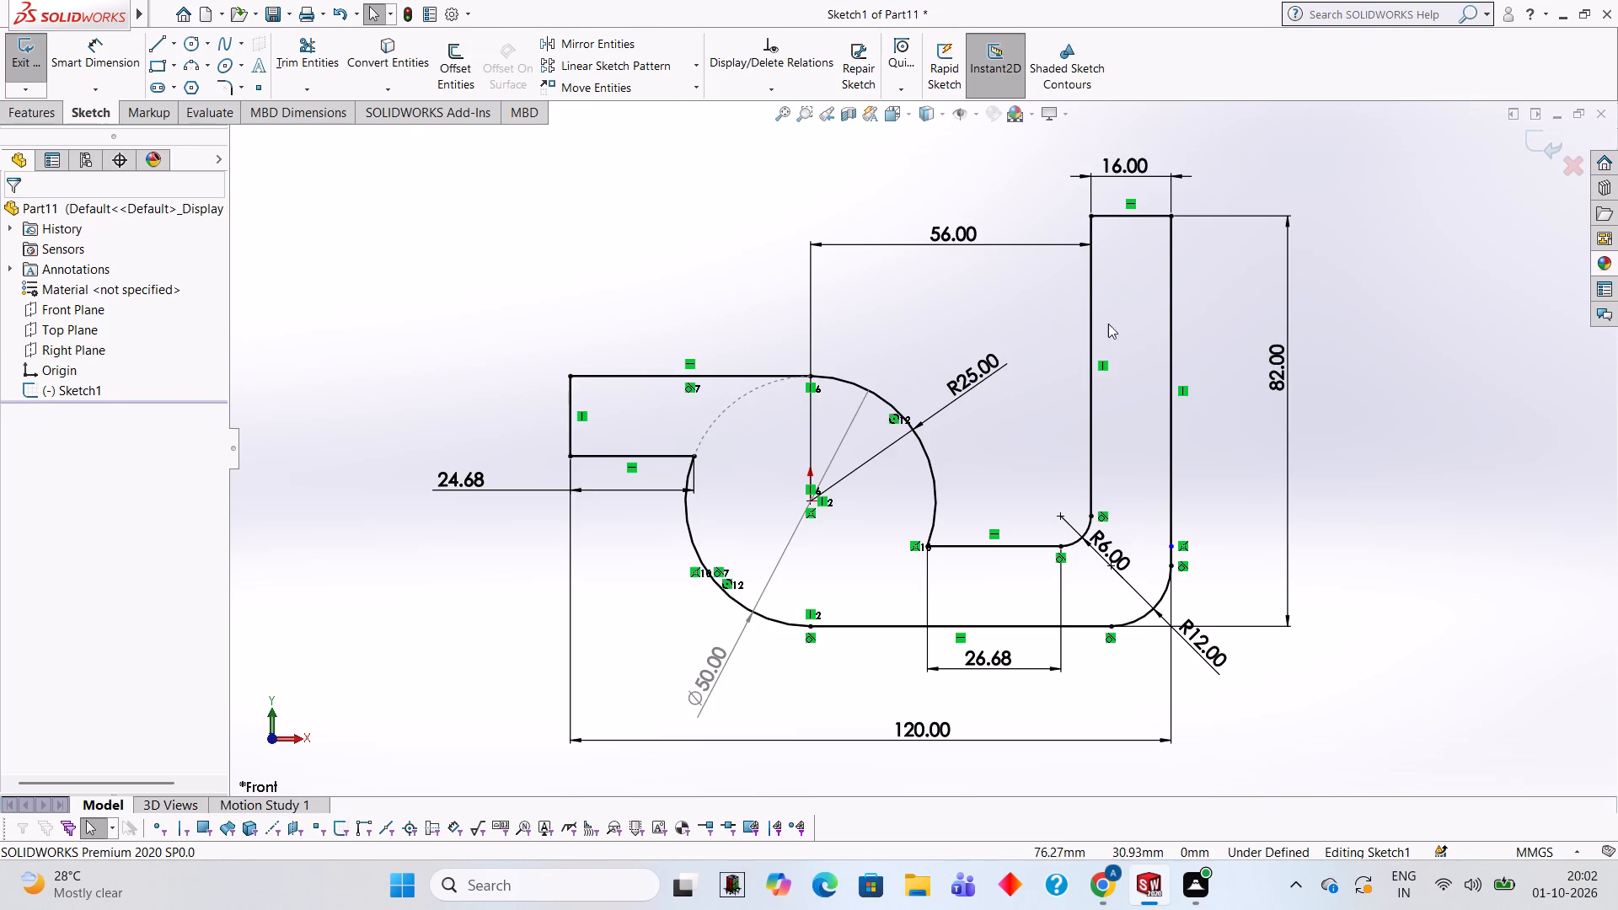
# Extrude the closed region of the profile again as a blind boss 75 mm deep from the sketch plane.
pyautogui.click(31, 117)
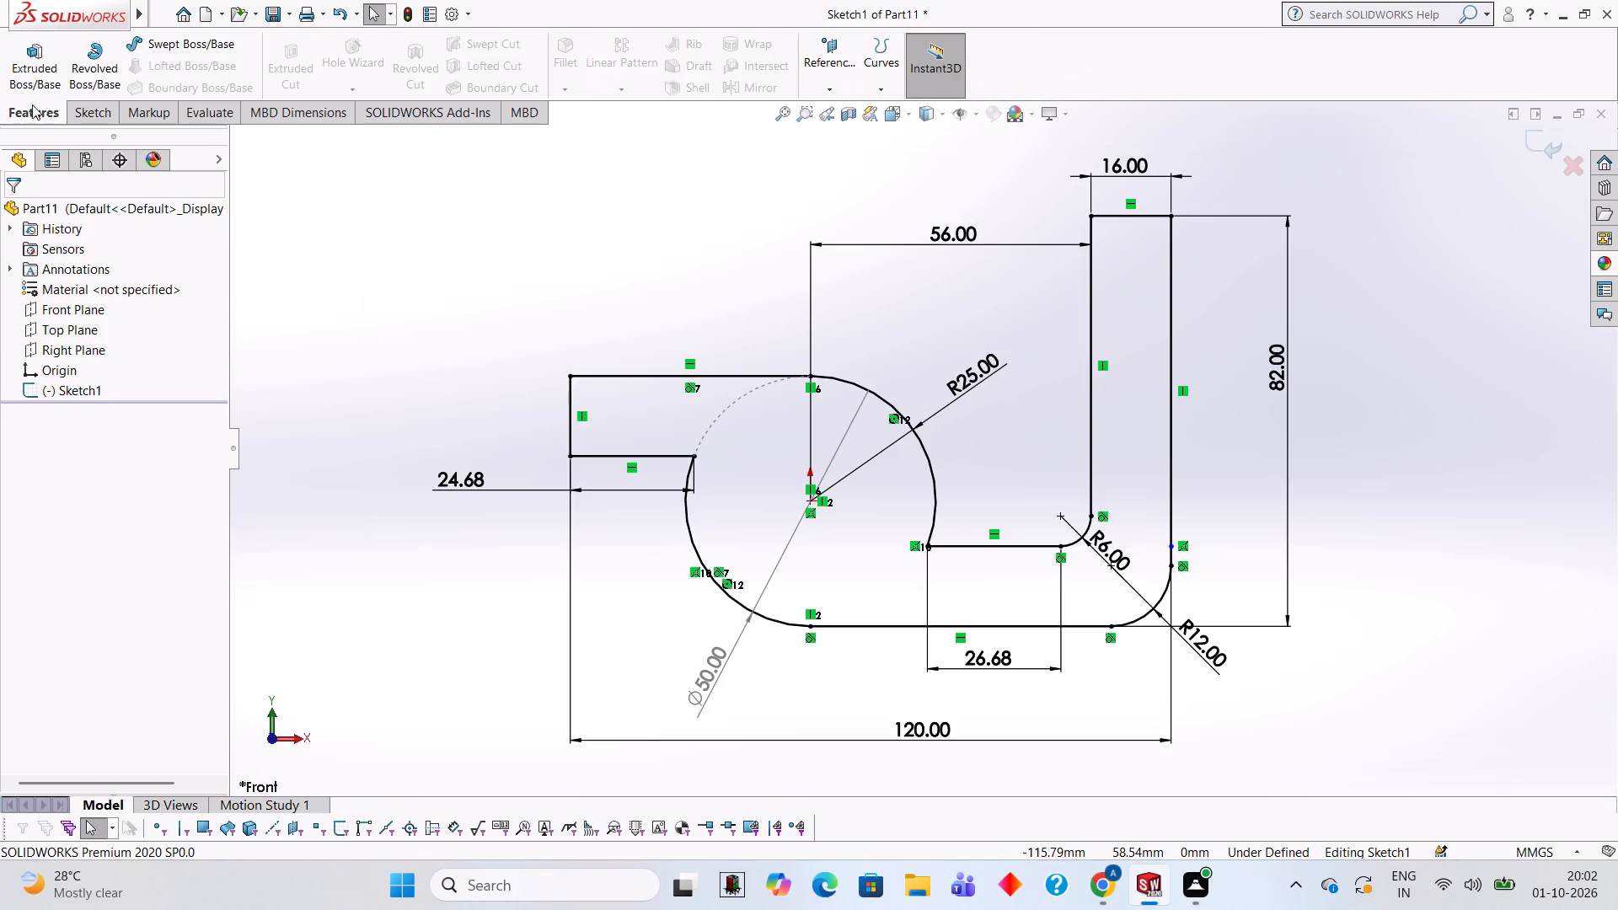
pyautogui.click(35, 86)
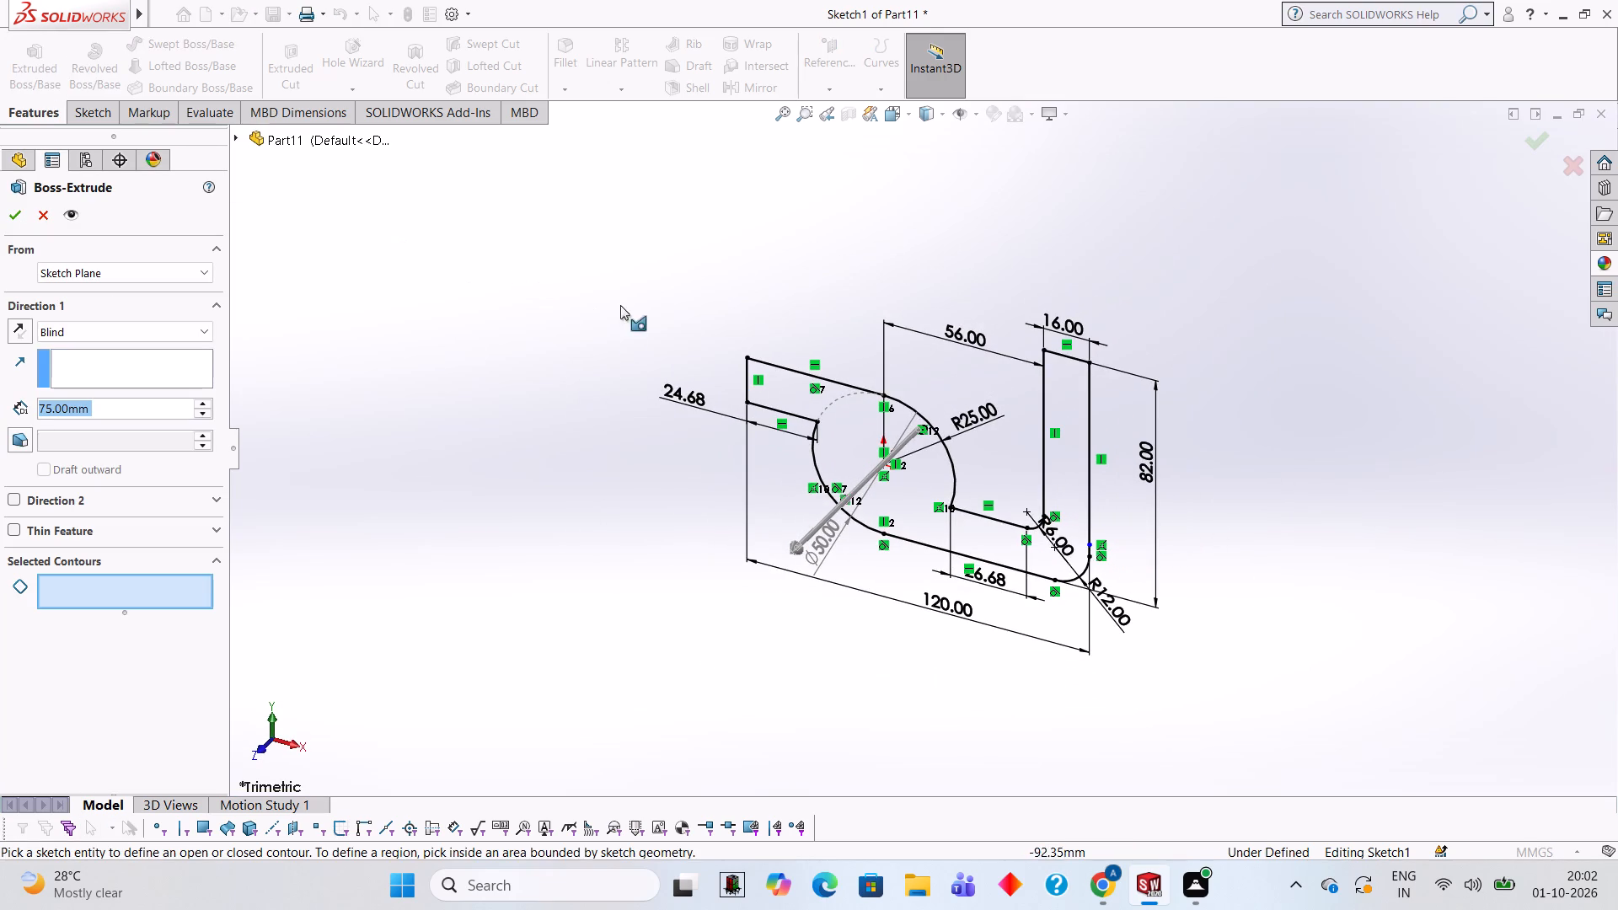
pyautogui.click(849, 422)
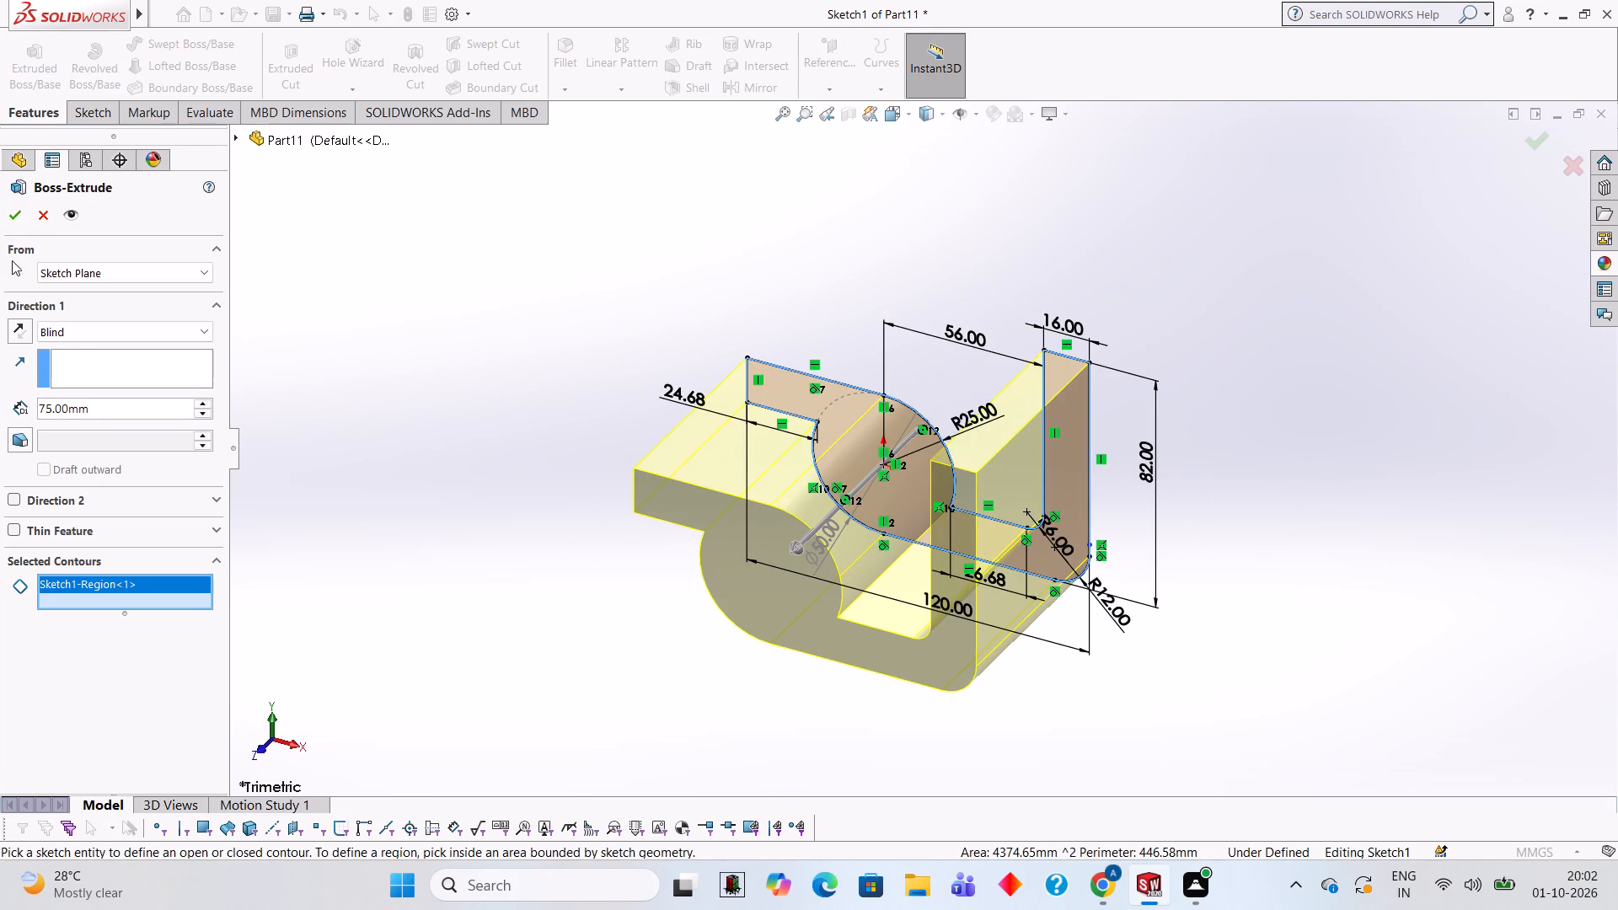
pyautogui.click(21, 223)
pyautogui.click(286, 298)
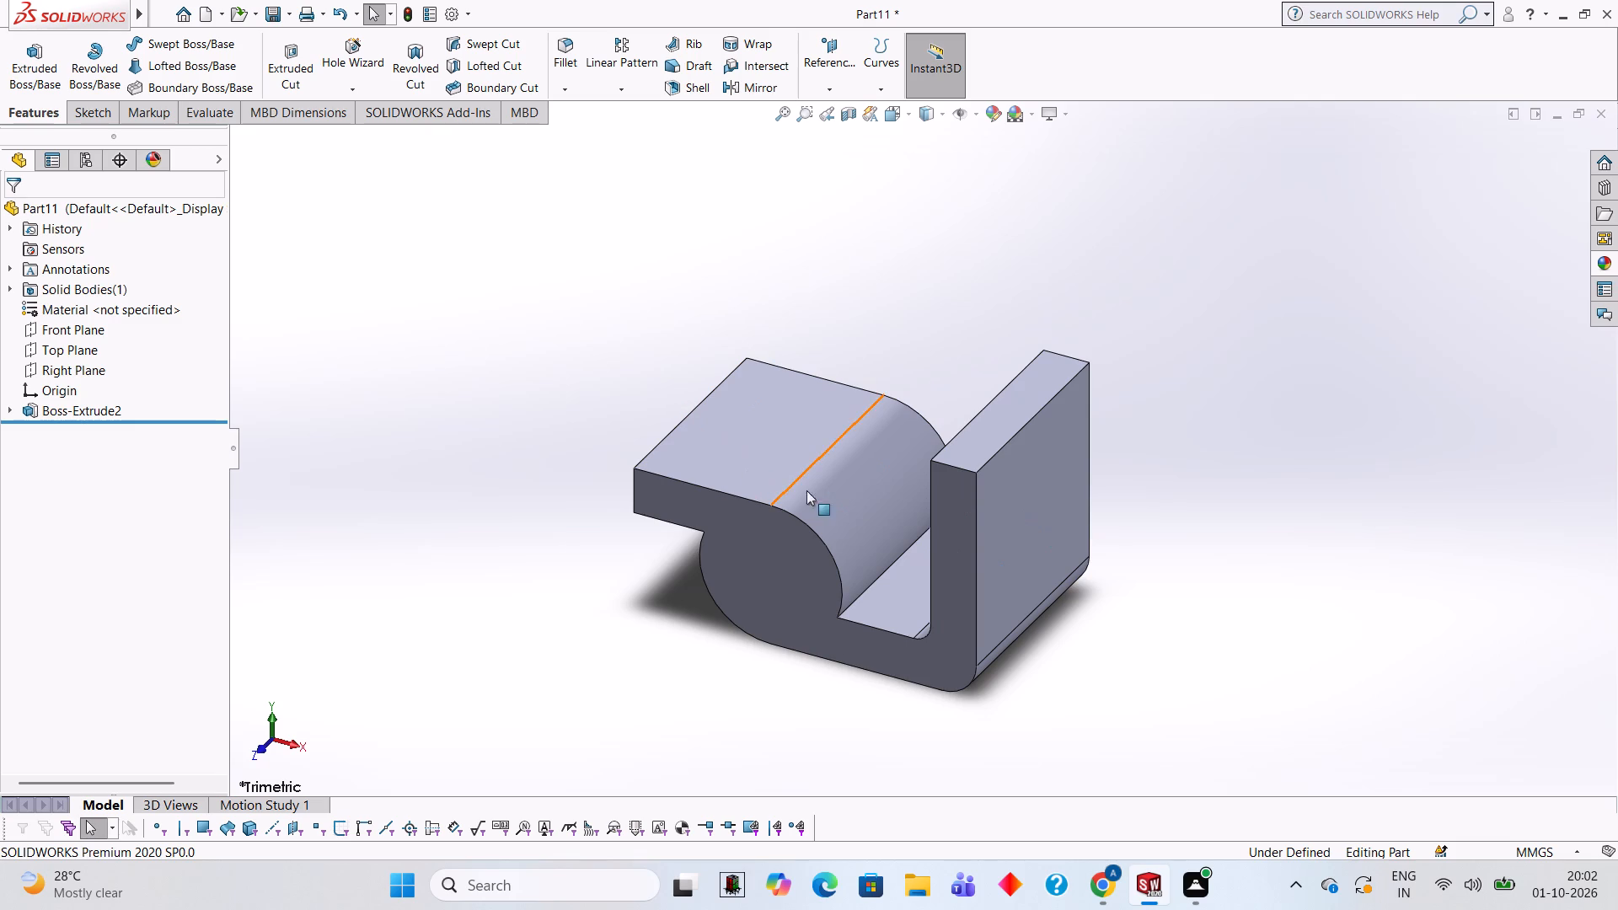
pyautogui.moveTo(701, 354); pyautogui.dragTo(757, 329, button='middle')
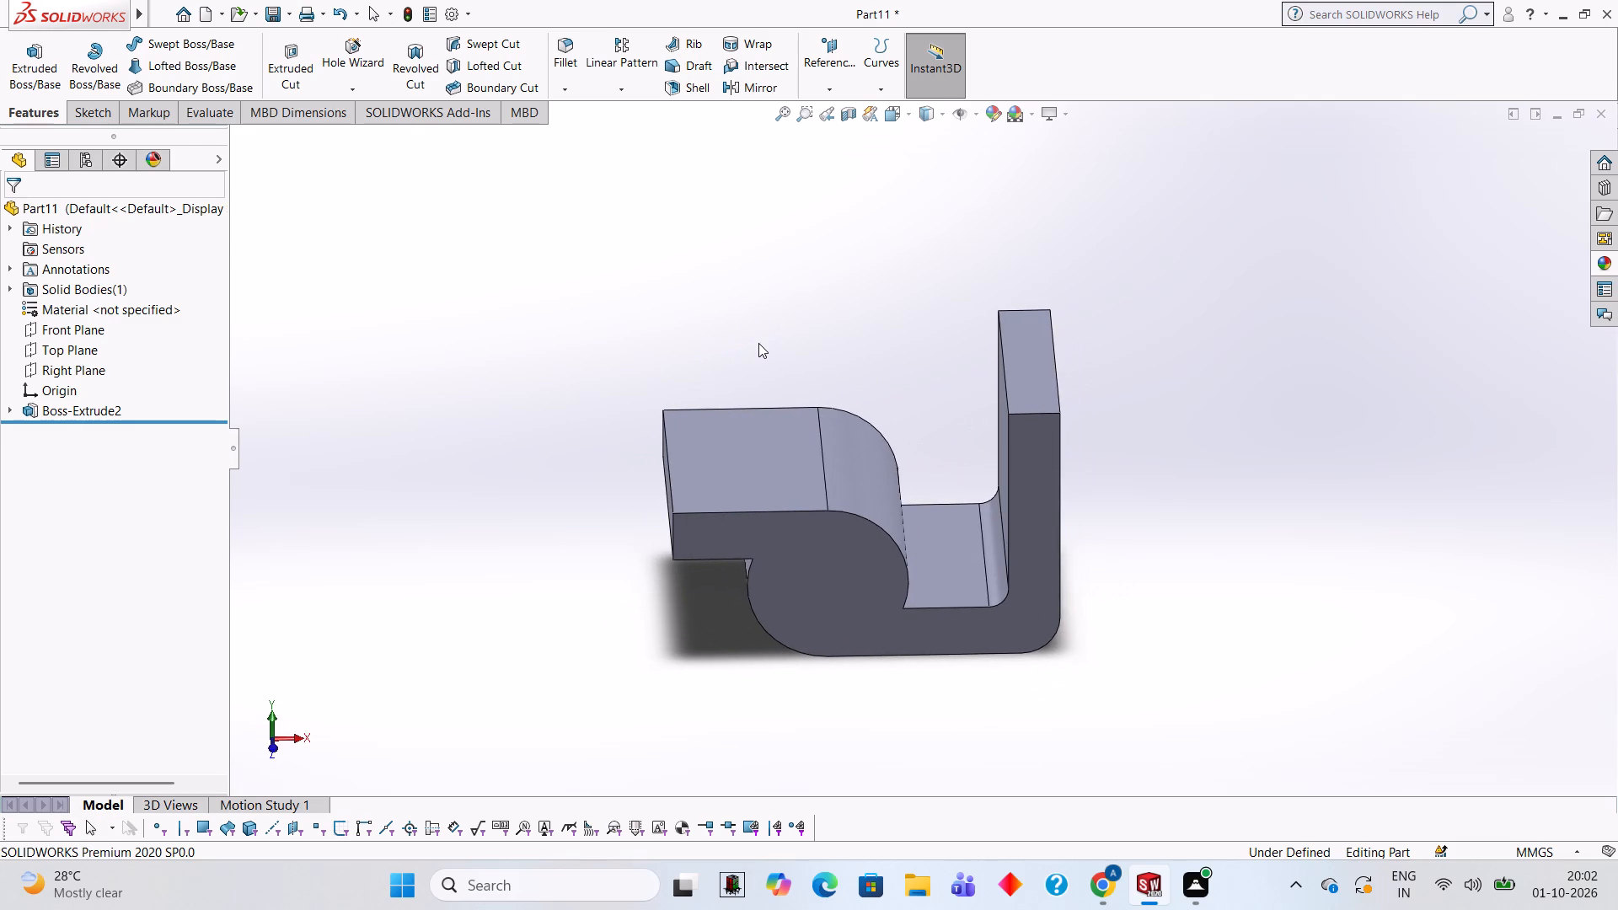
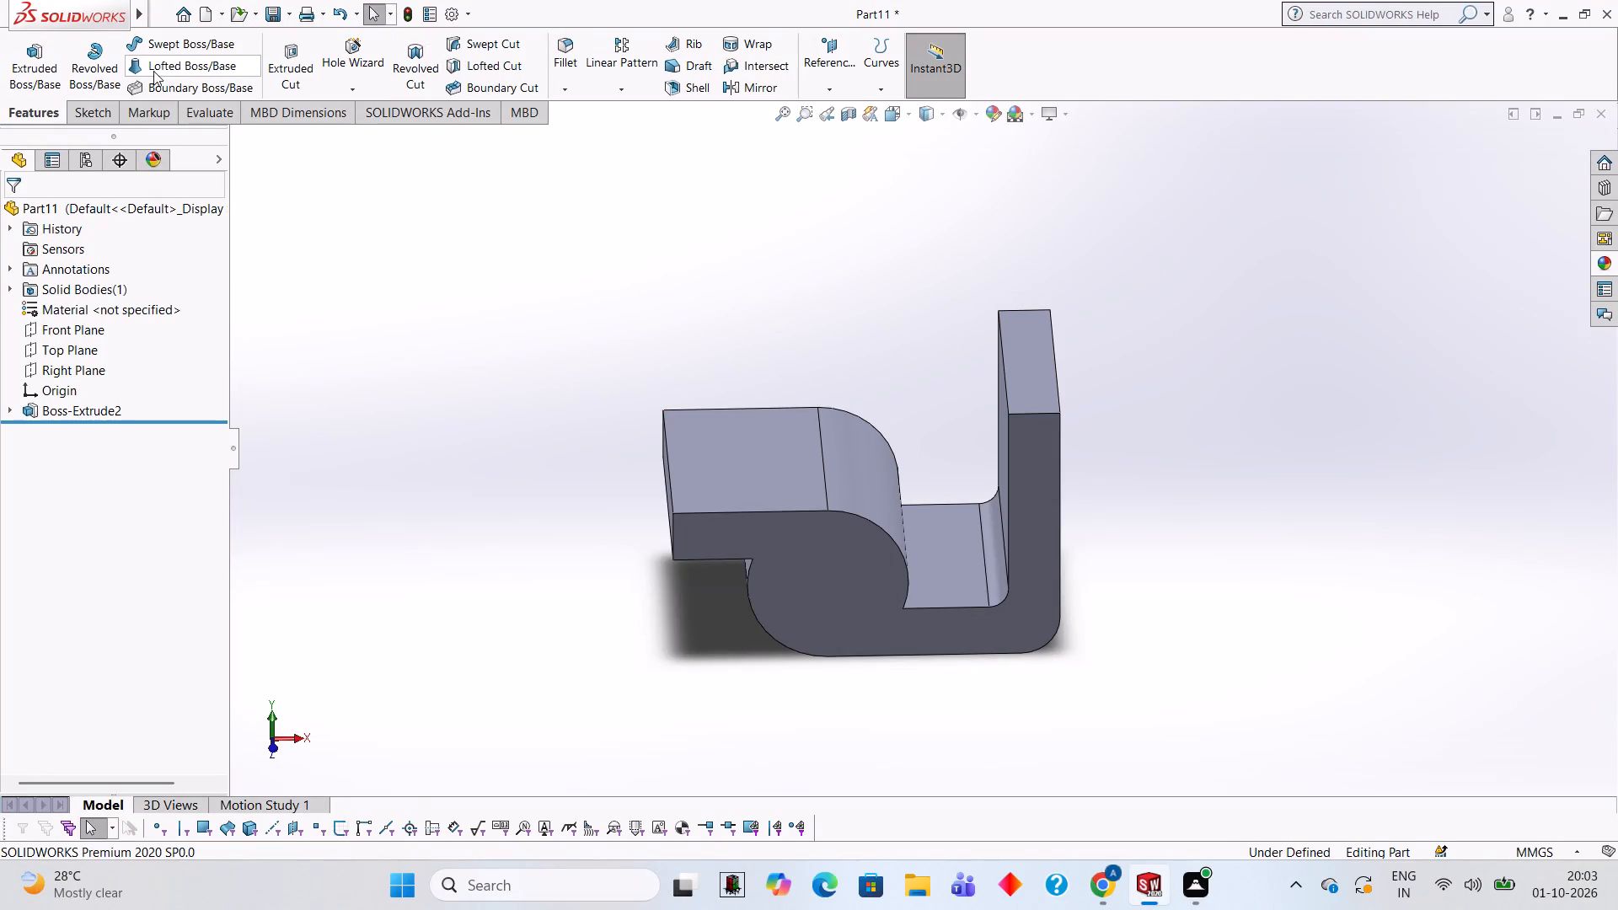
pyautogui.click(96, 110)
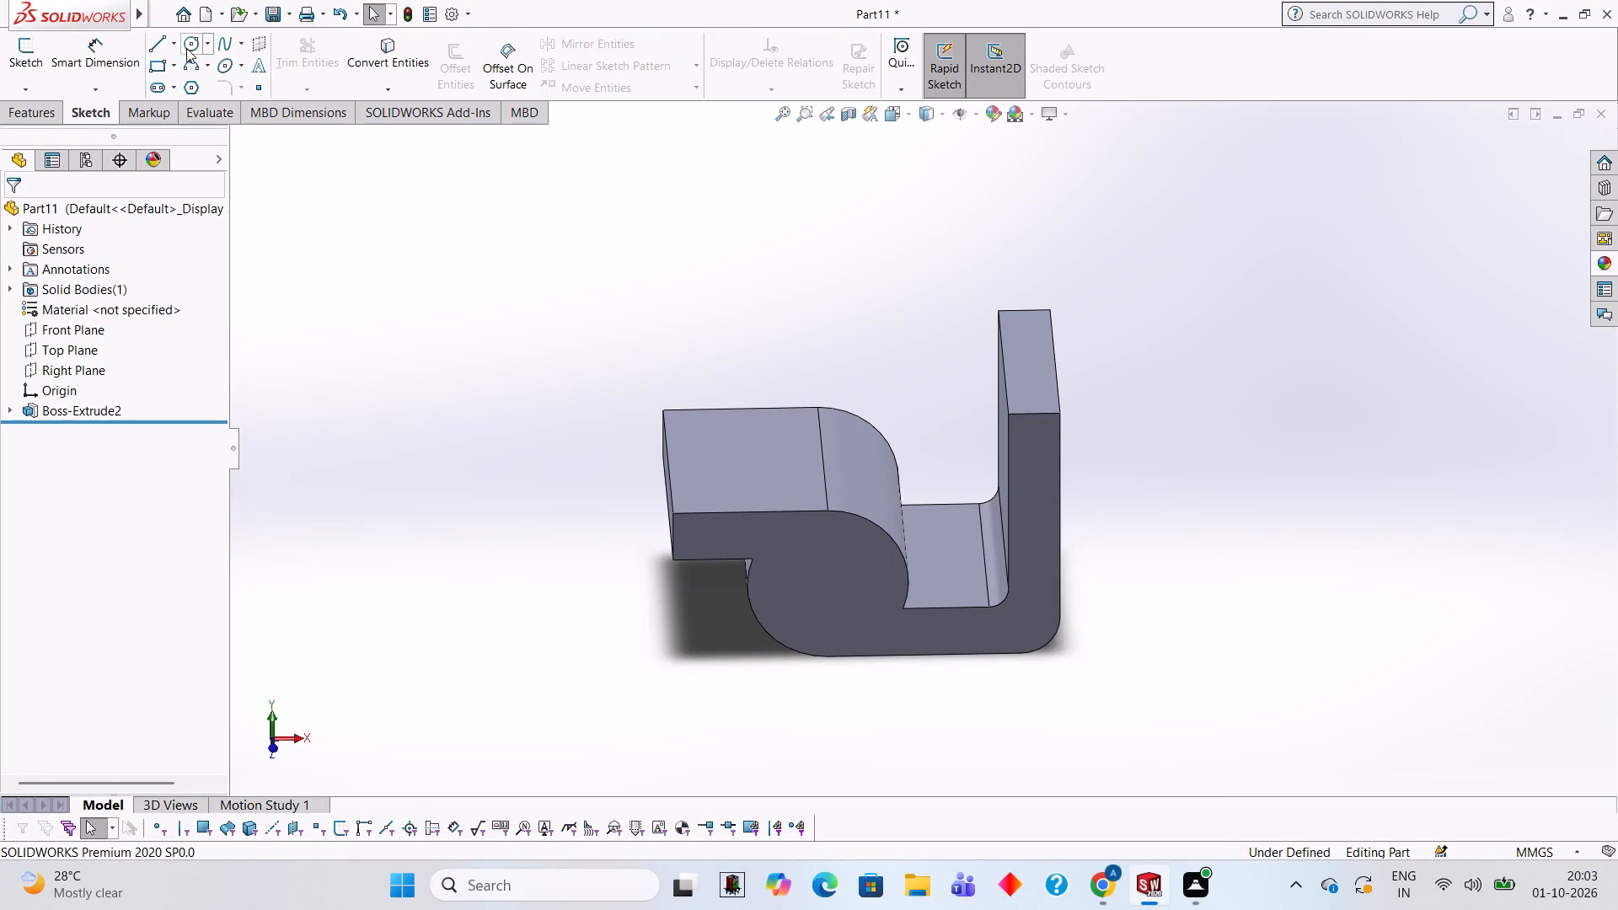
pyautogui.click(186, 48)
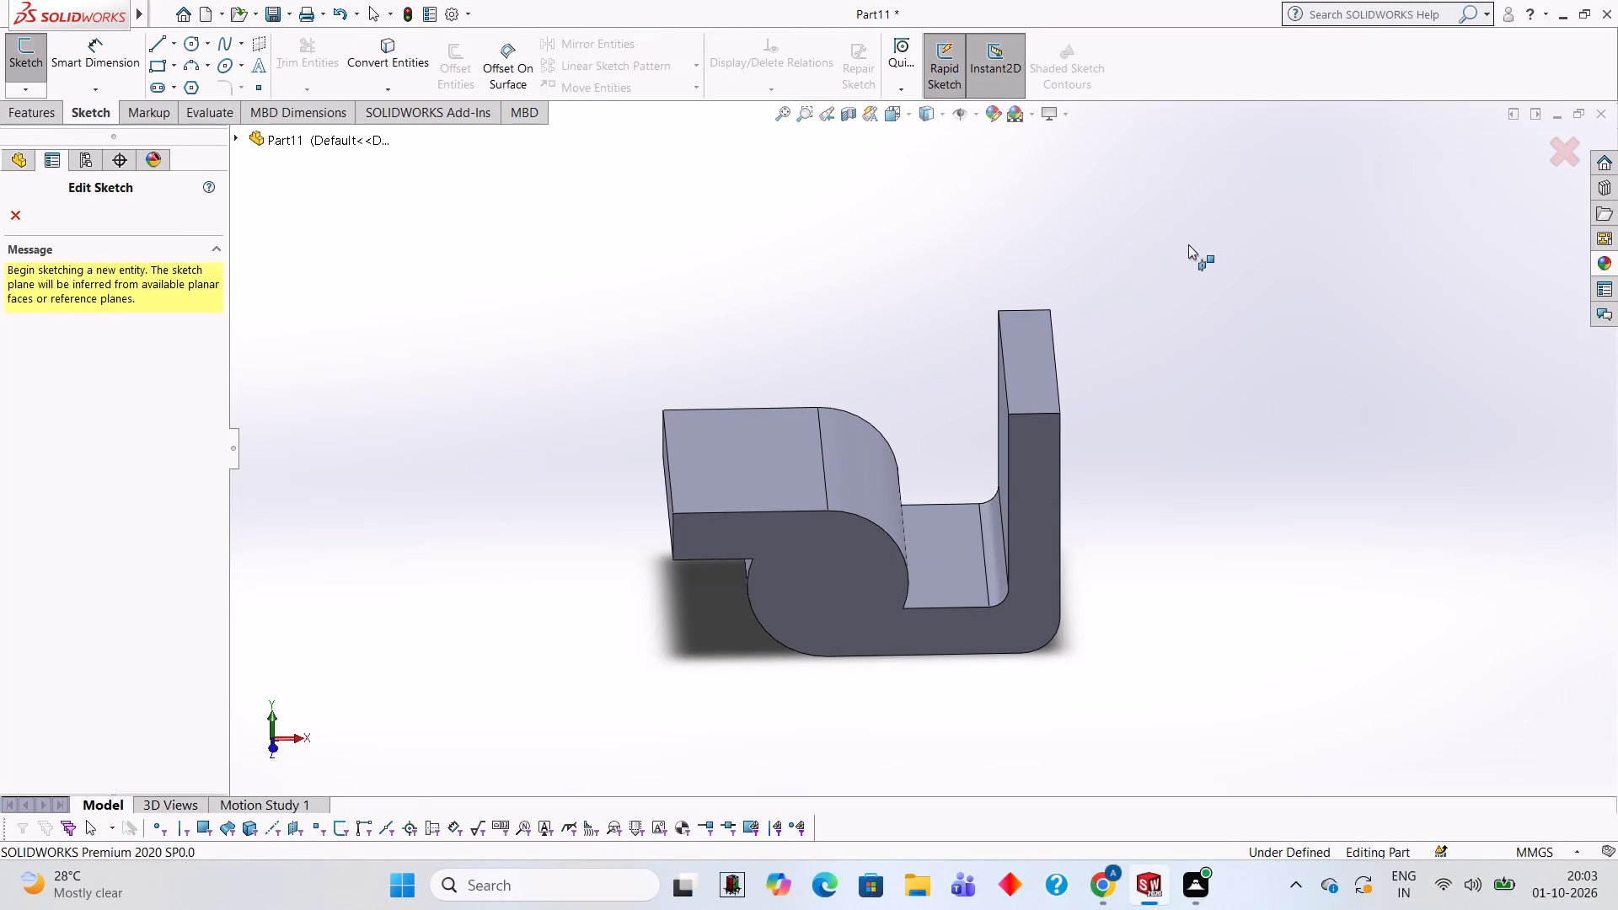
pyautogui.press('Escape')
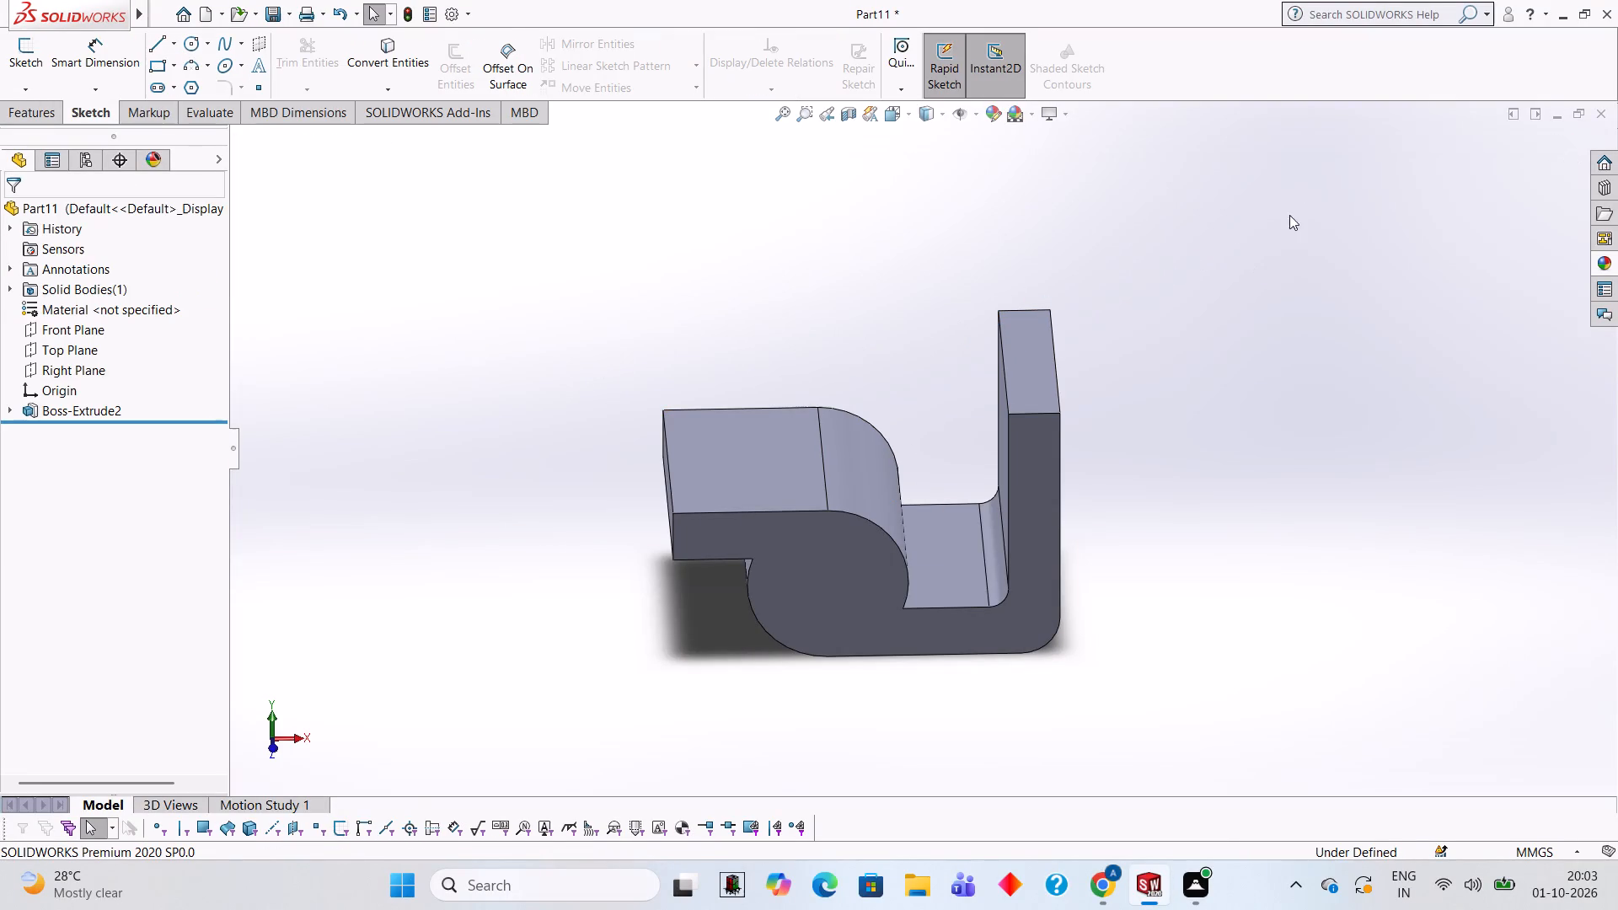
# Start a sketch on the flat upper face of the horizontal arm and draw two 12 mm diameter circles, one near each side edge.
pyautogui.moveTo(1028, 235); pyautogui.dragTo(993, 498, button='middle')
pyautogui.click(769, 404)
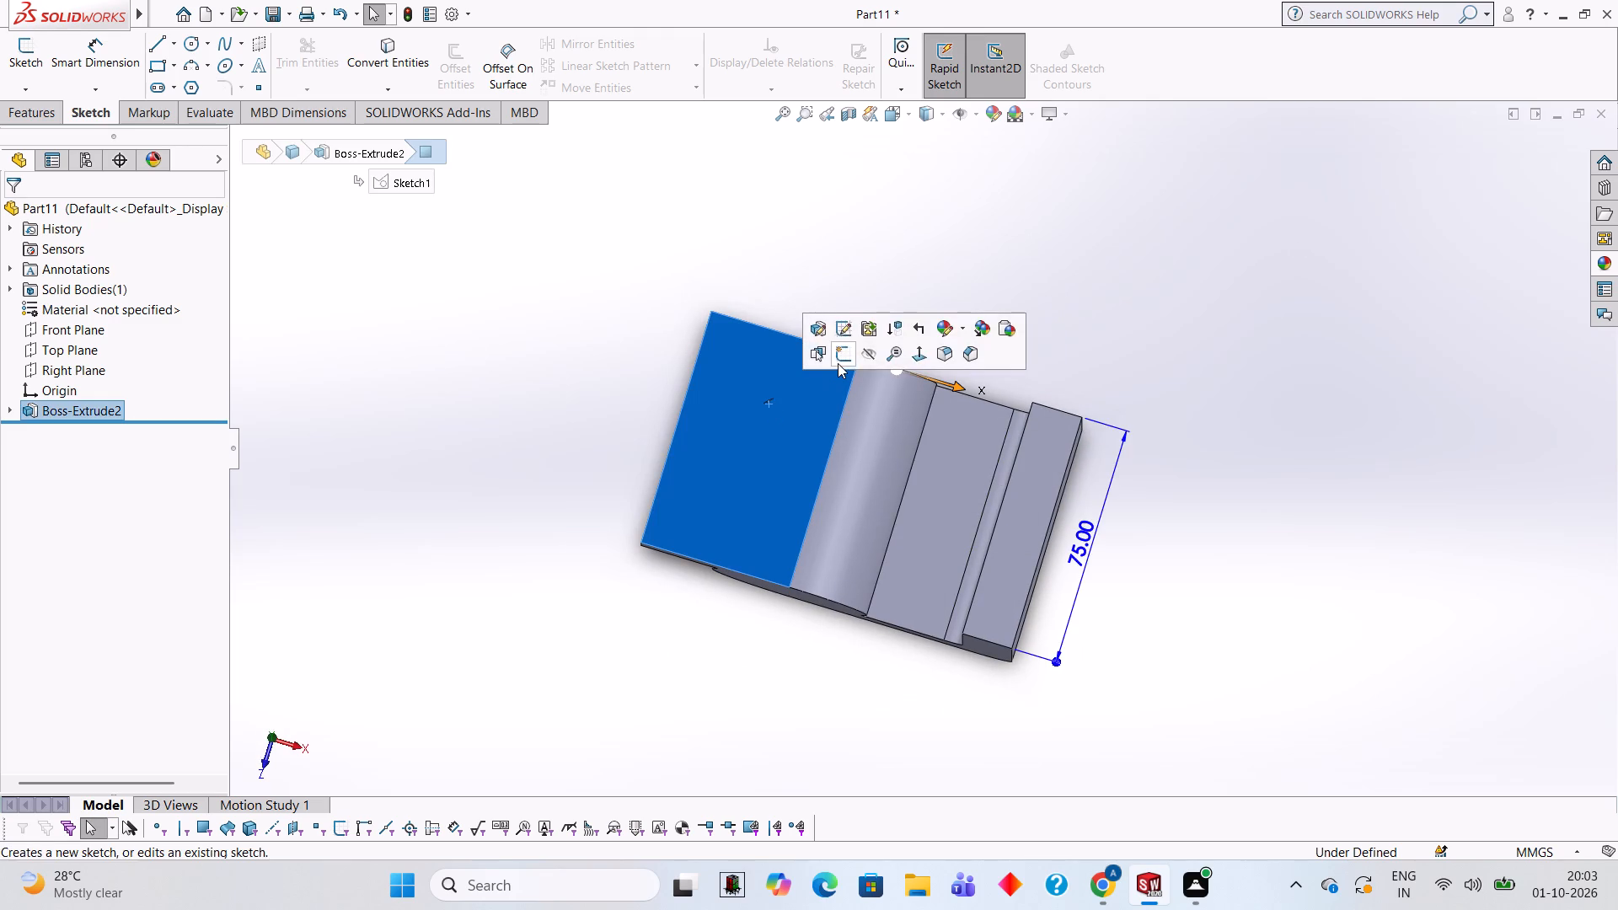
pyautogui.click(838, 361)
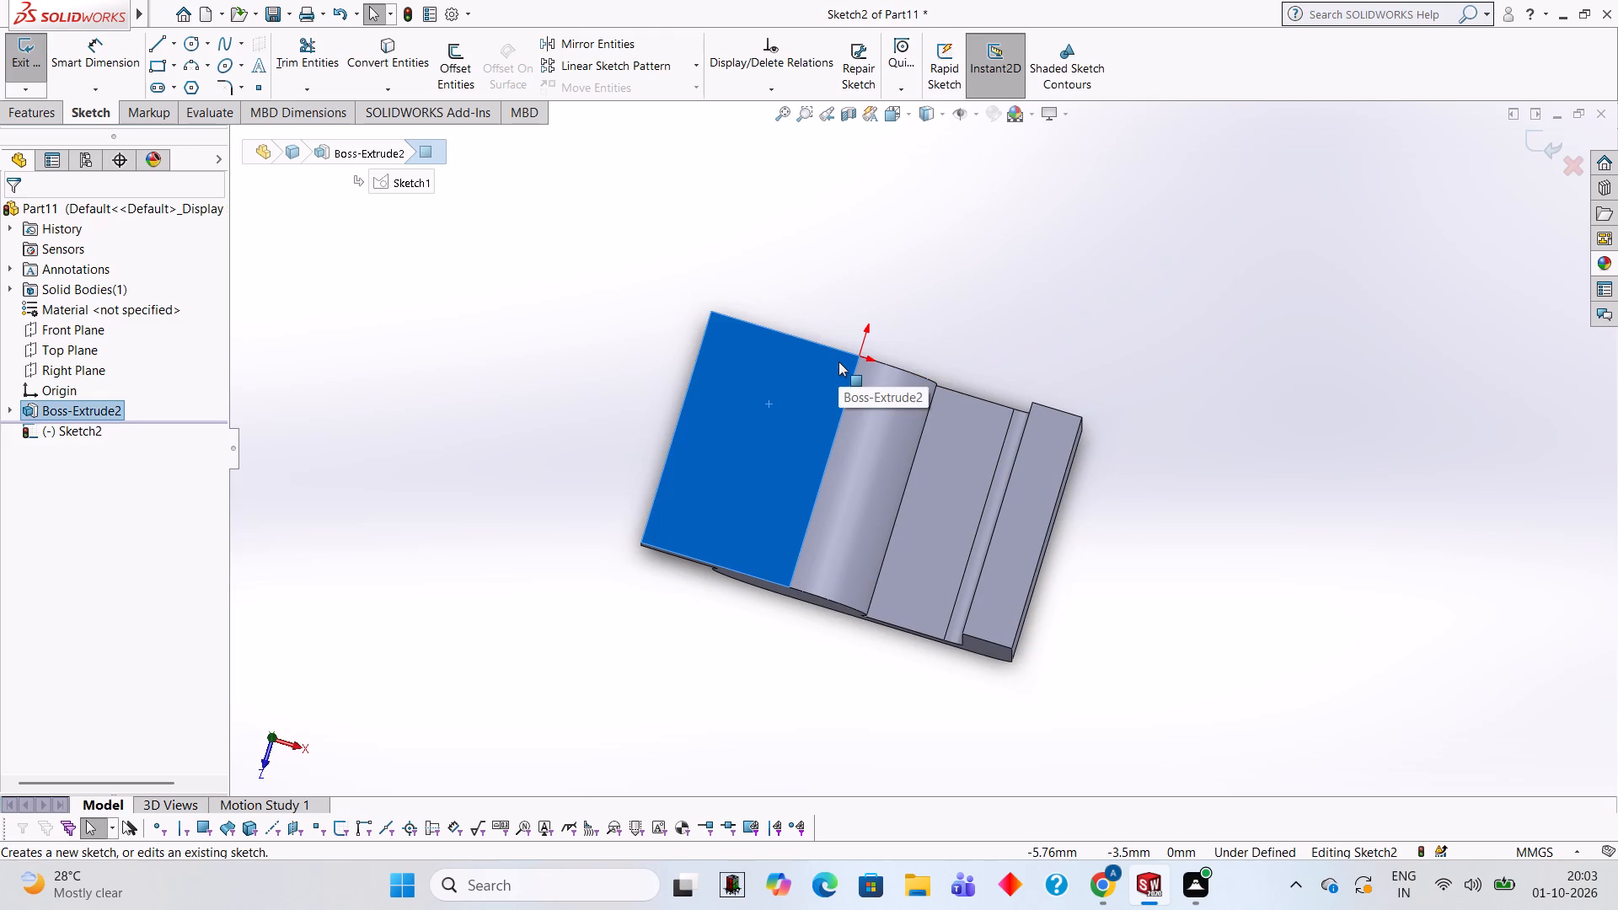
pyautogui.hotkey('ctrl', '8')
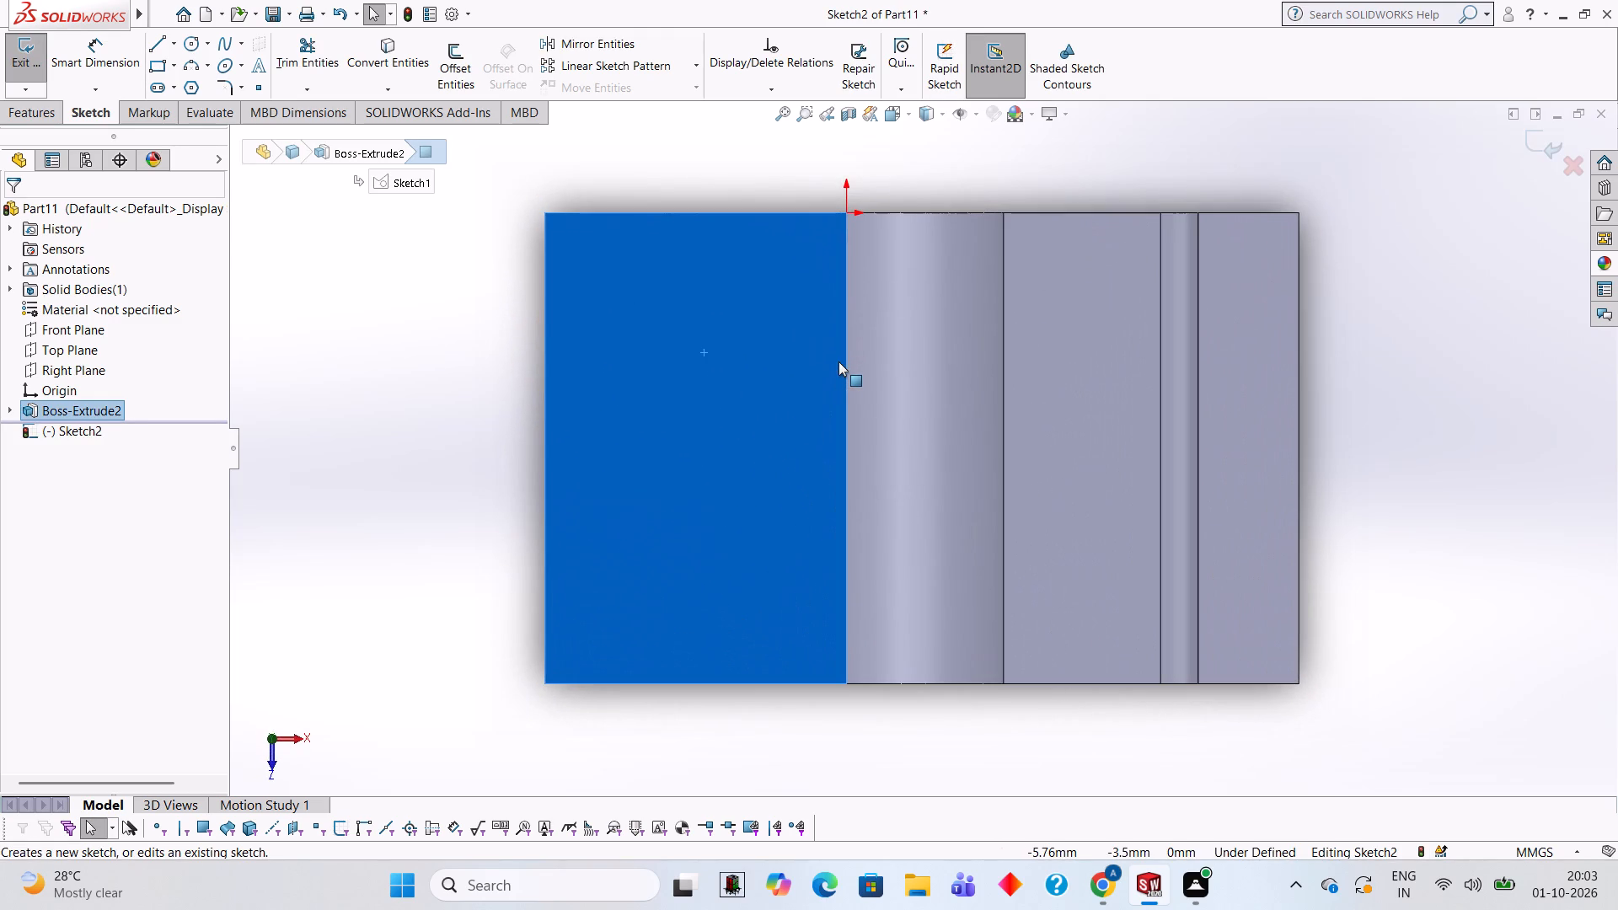
pyautogui.click(194, 39)
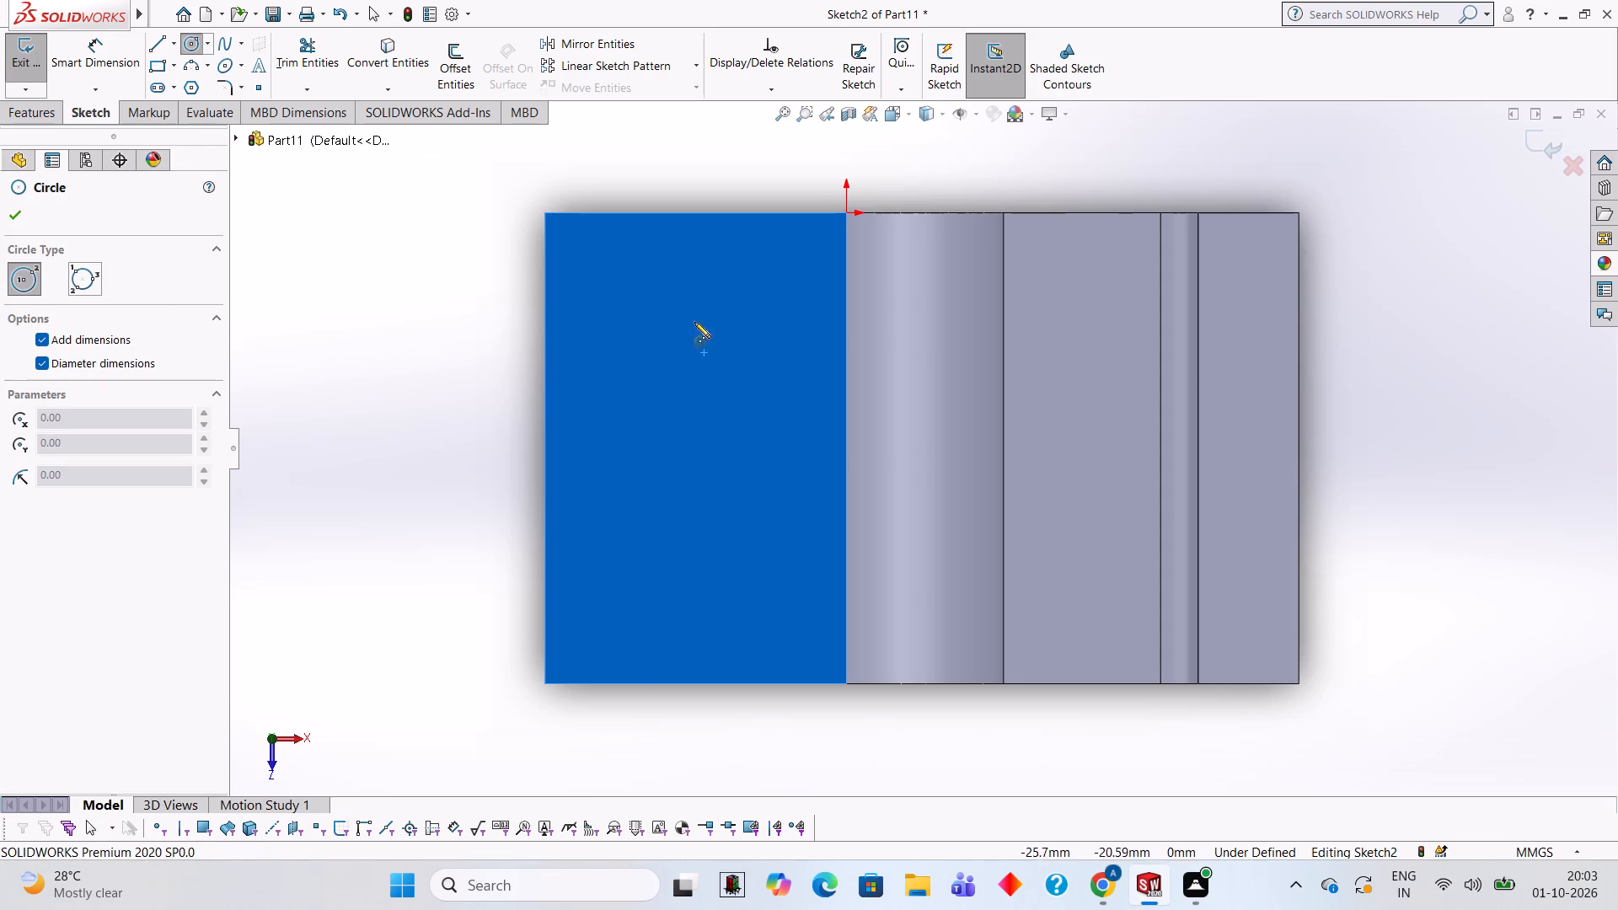
pyautogui.click(649, 322)
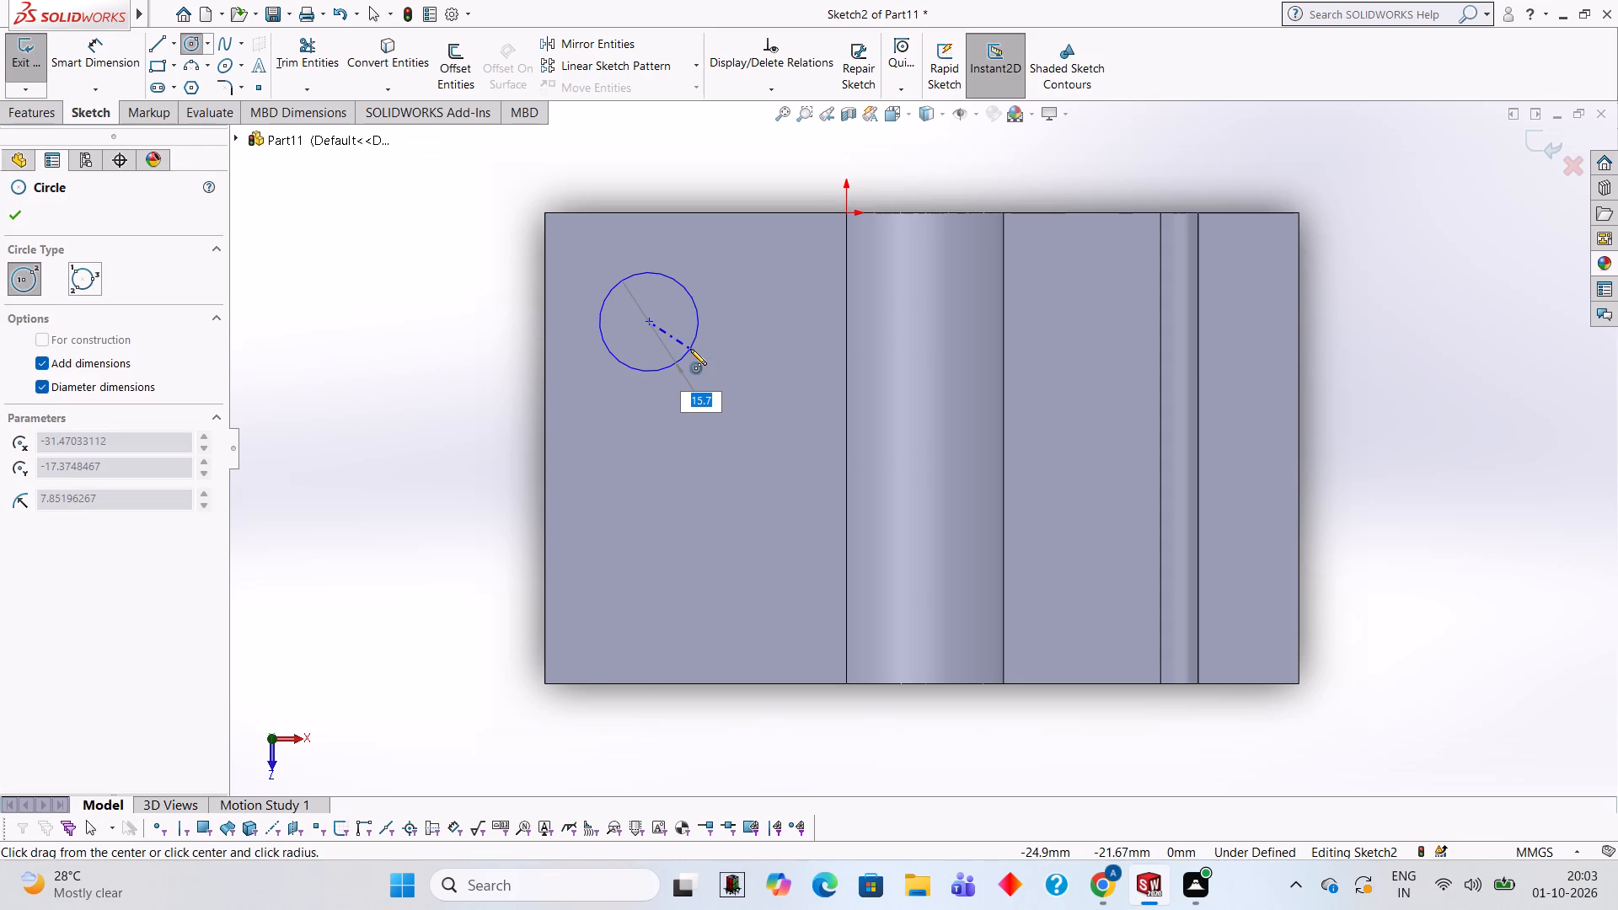
pyautogui.write('12')
pyautogui.press('Return')
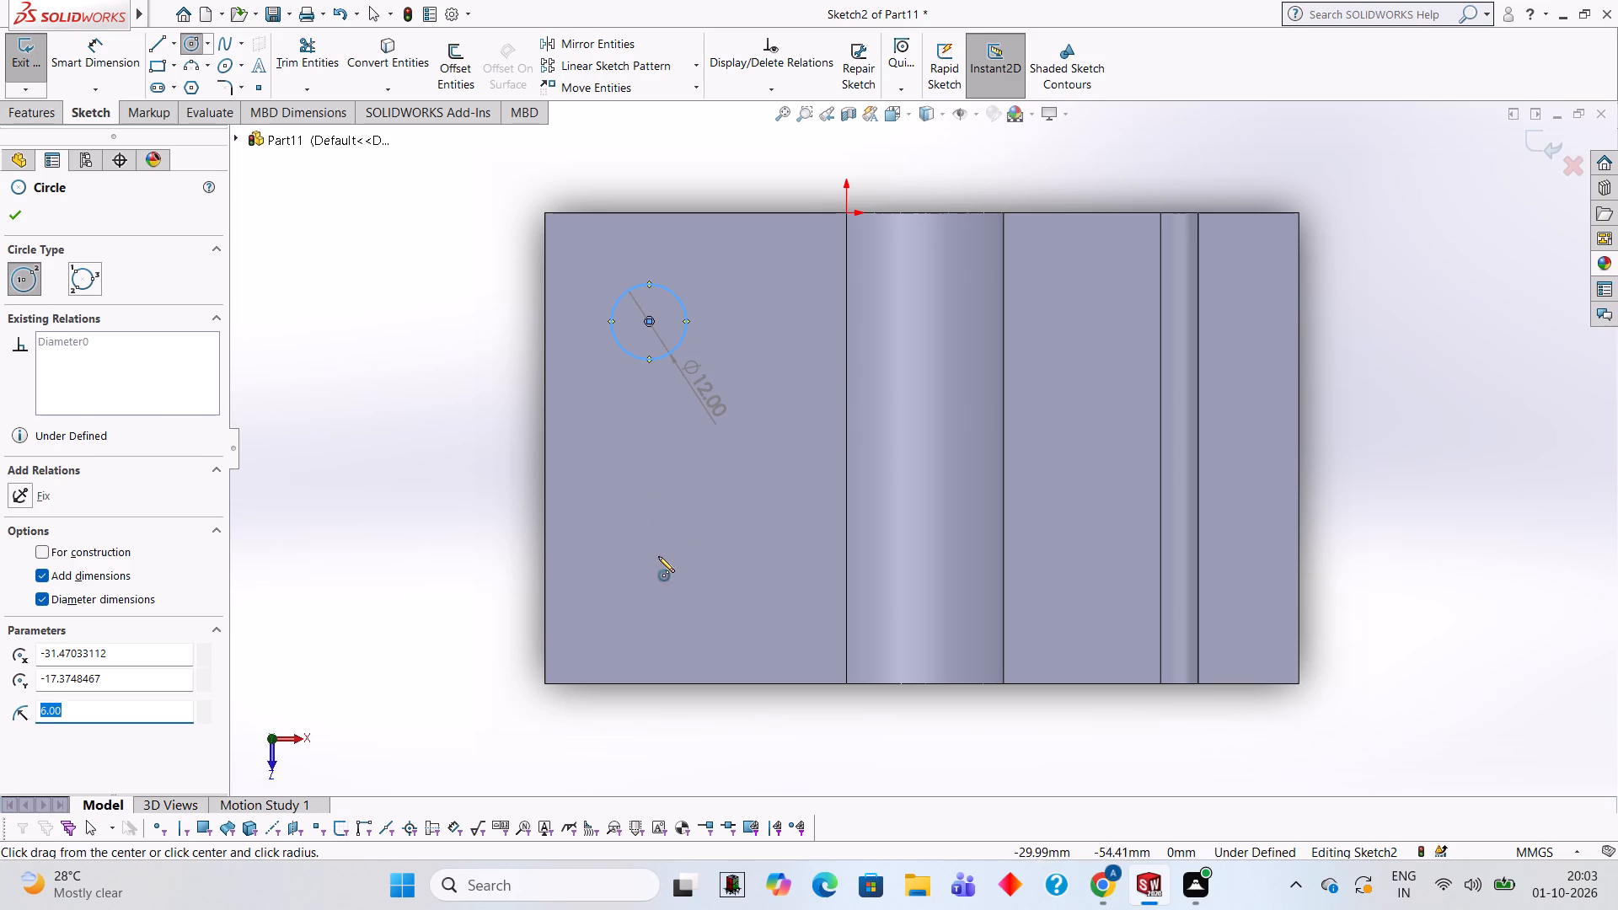
pyautogui.click(662, 577)
pyautogui.write('12')
pyautogui.press('Return')
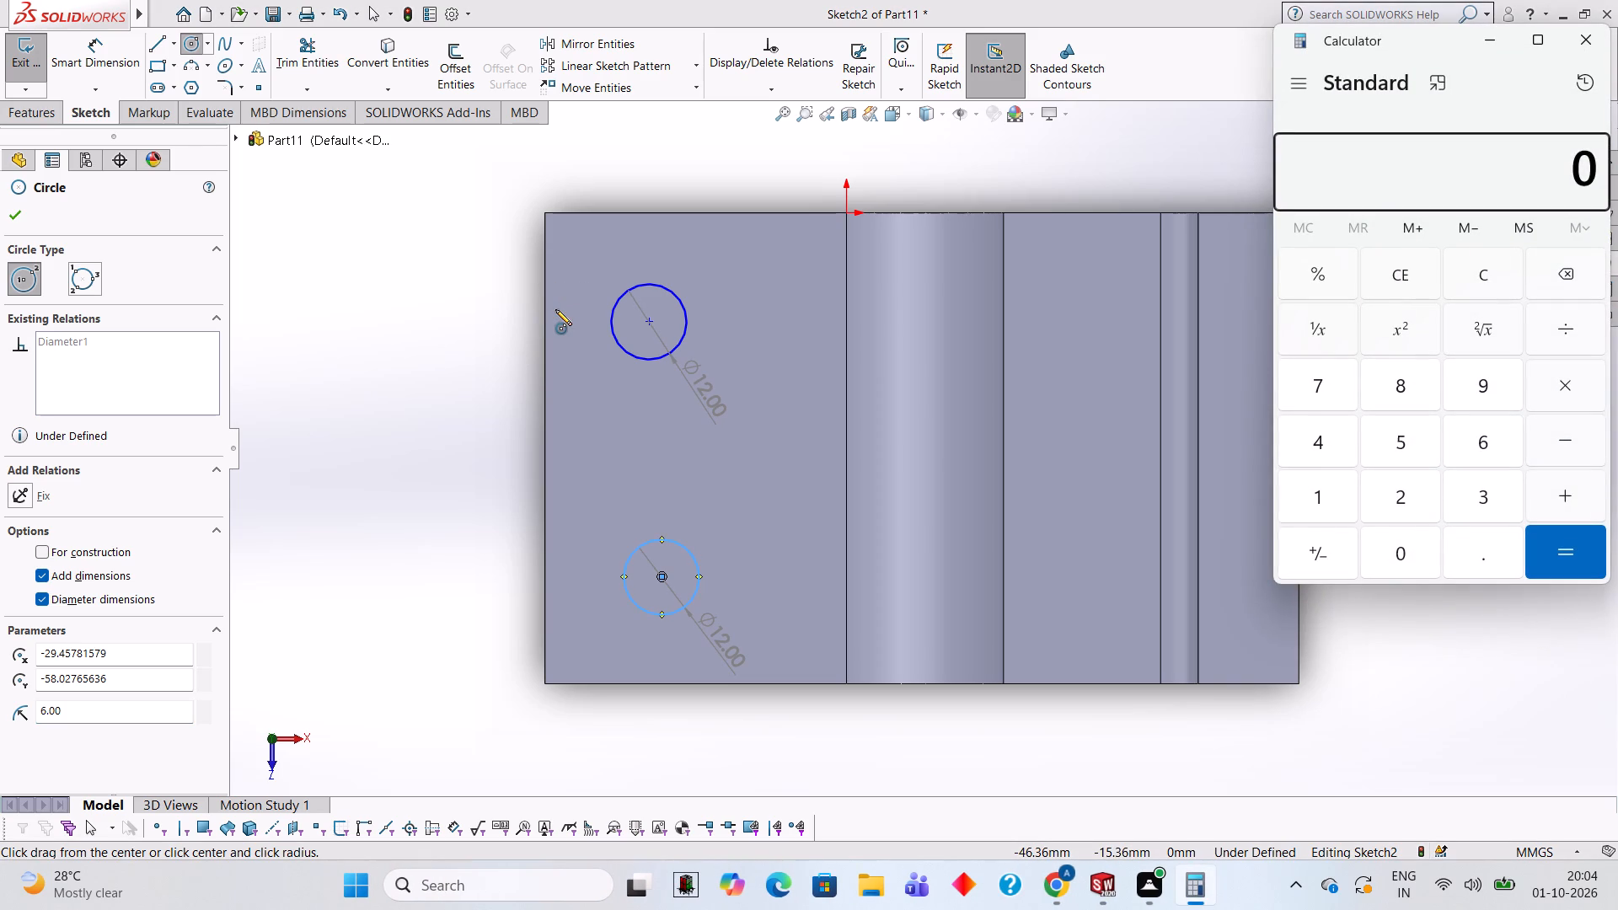
# Switch to Calculator and work out 75 minus 44, then 31 divided by 2, for the hole spacing.
pyautogui.write('75')
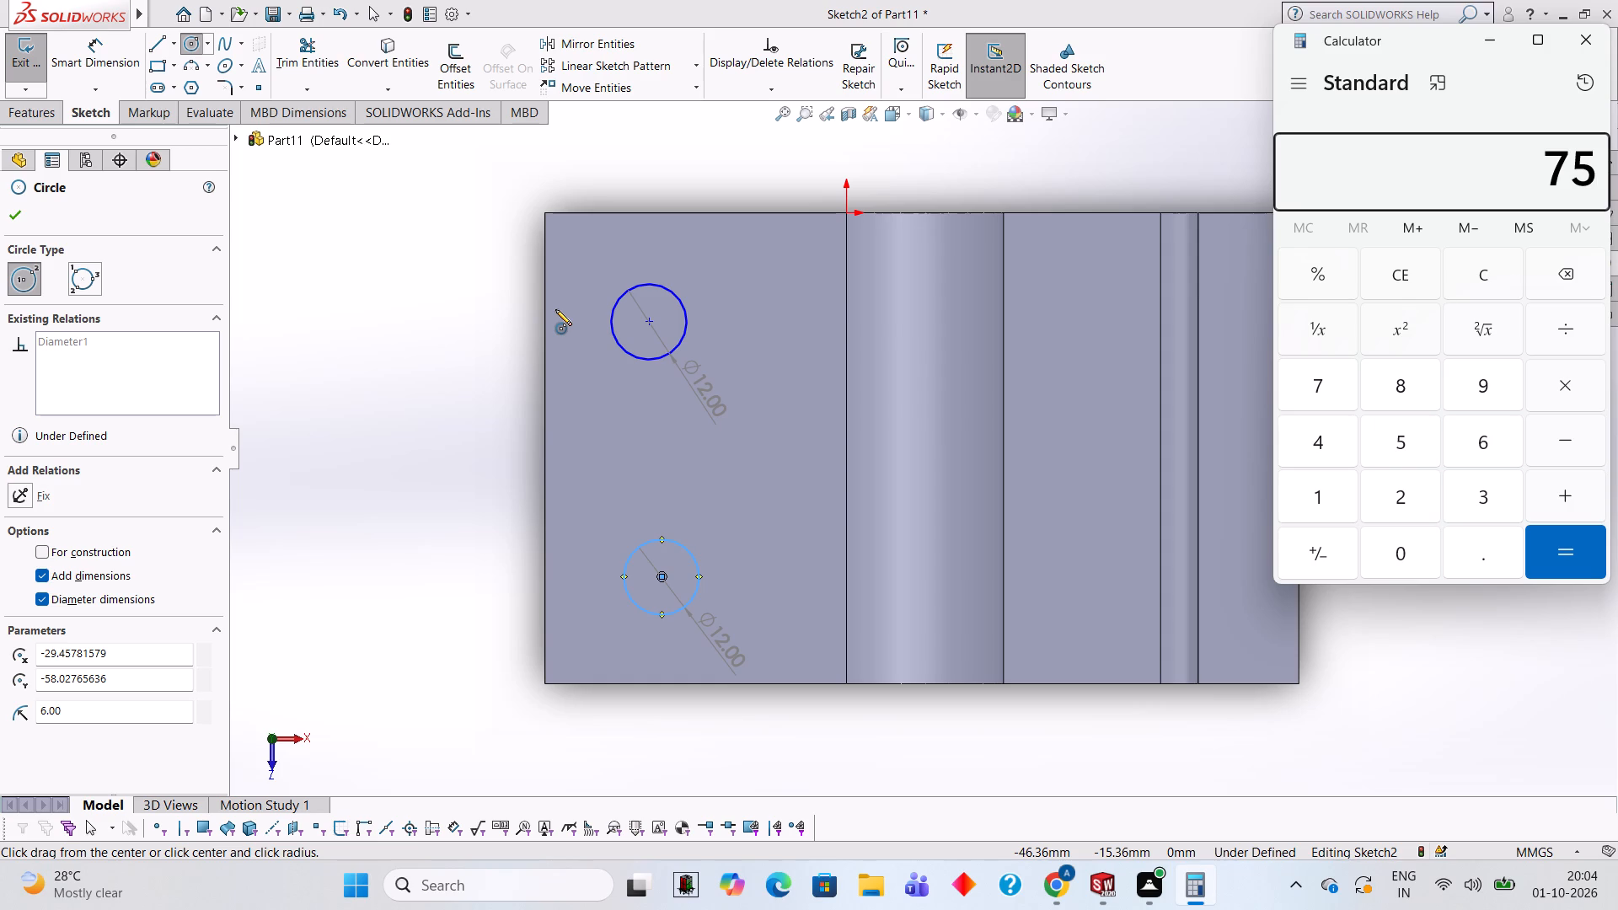
pyautogui.press('-')
pyautogui.write('44')
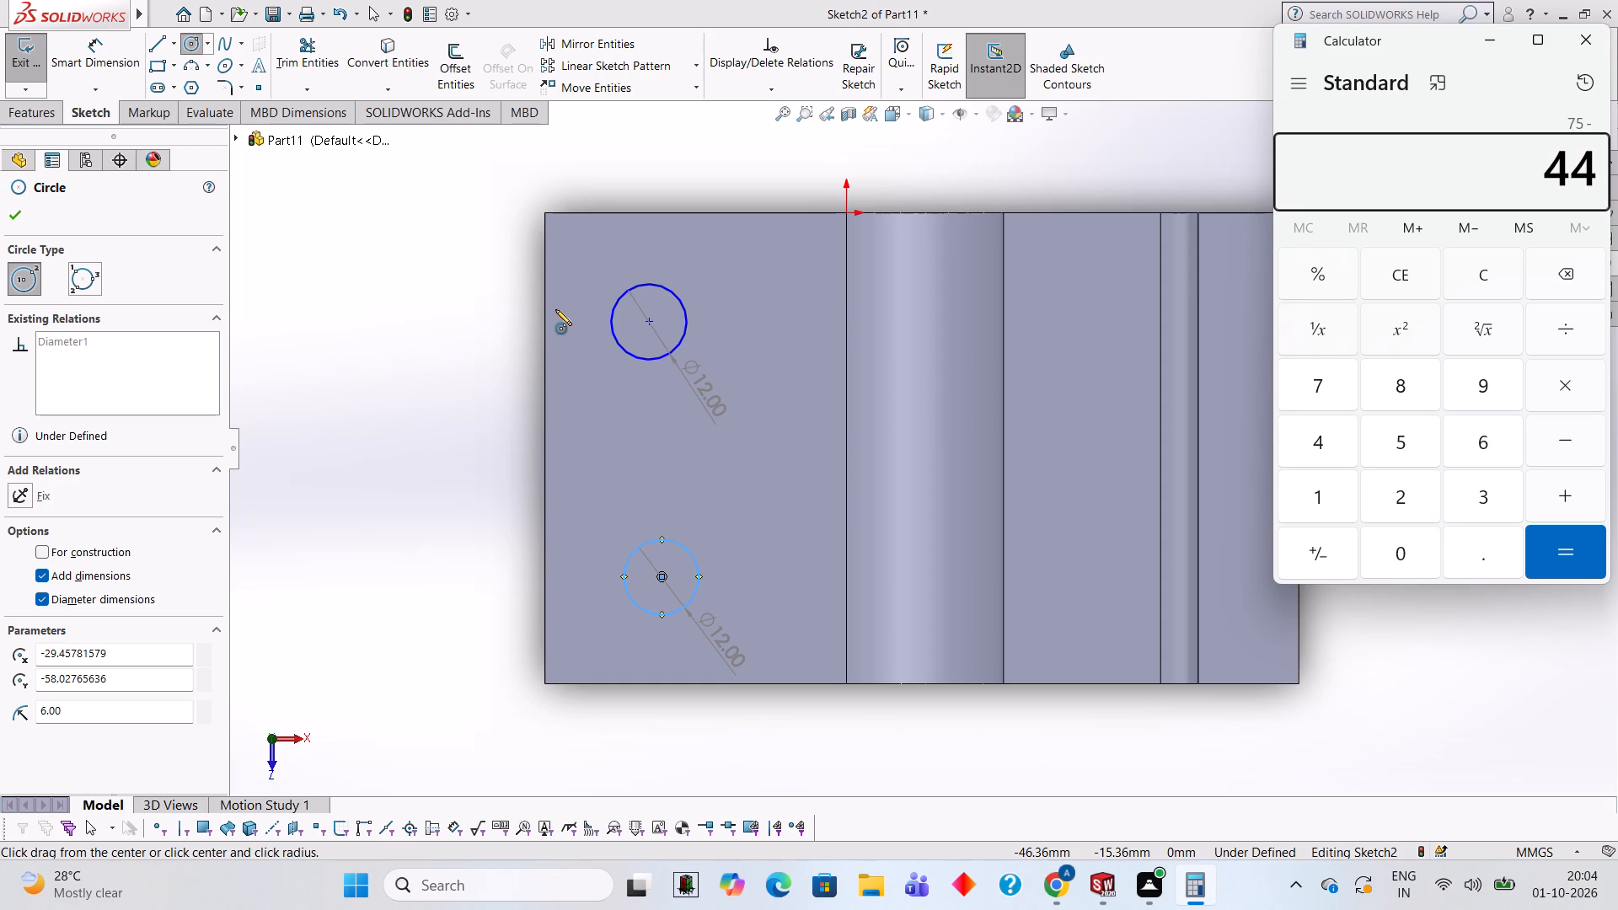
pyautogui.press('Return')
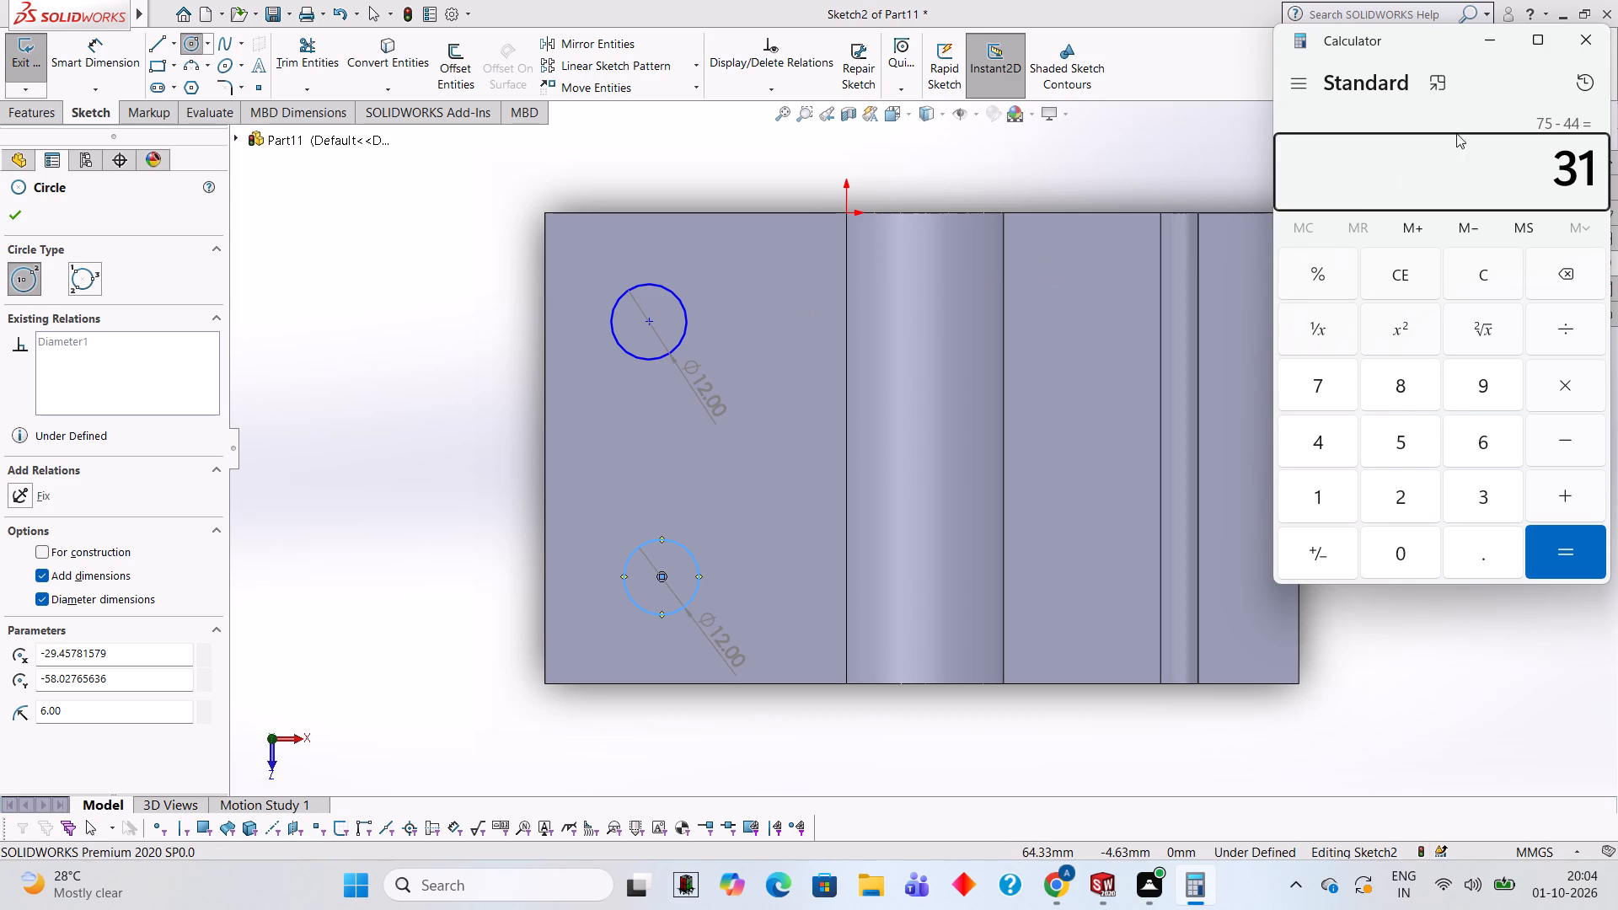
pyautogui.click(1585, 44)
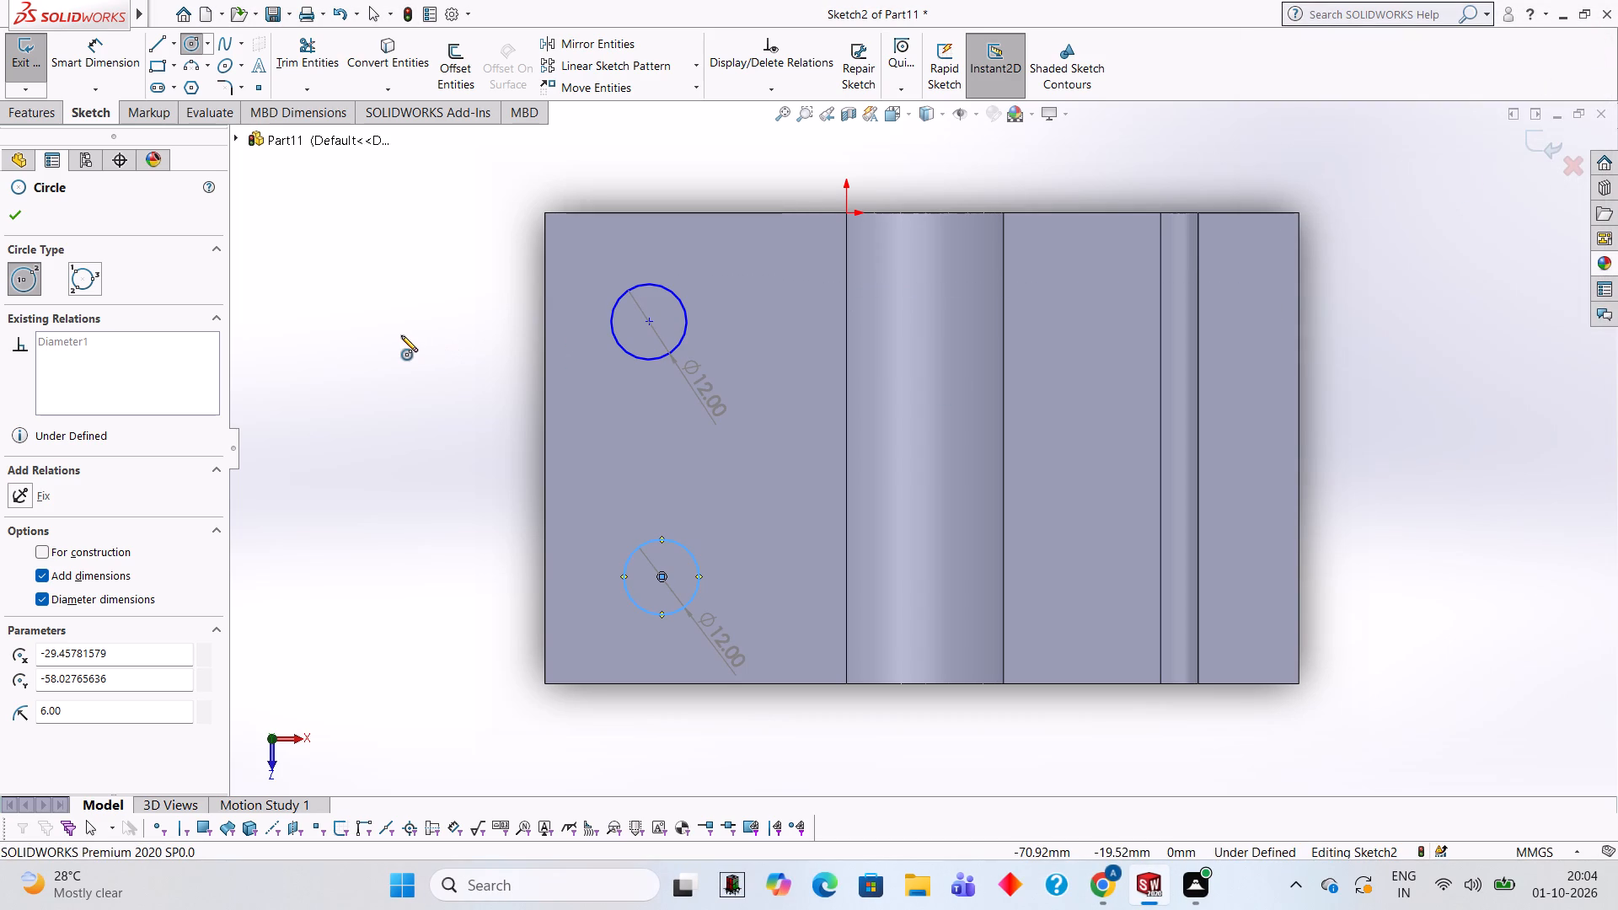
pyautogui.write('31/2')
pyautogui.press('Return')
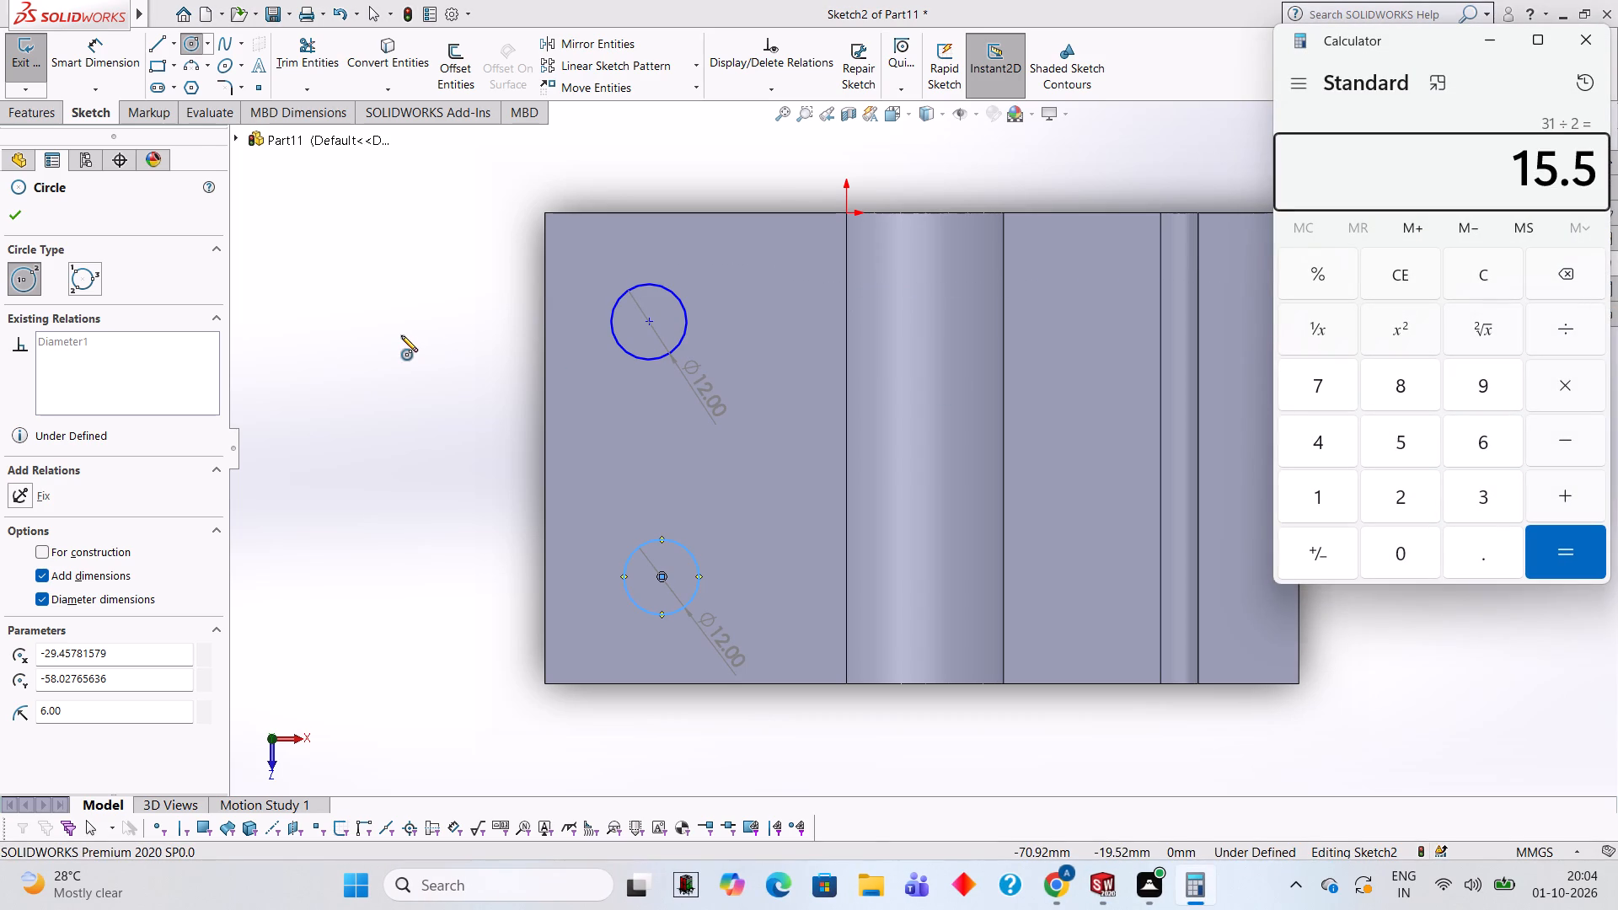
pyautogui.click(1563, 50)
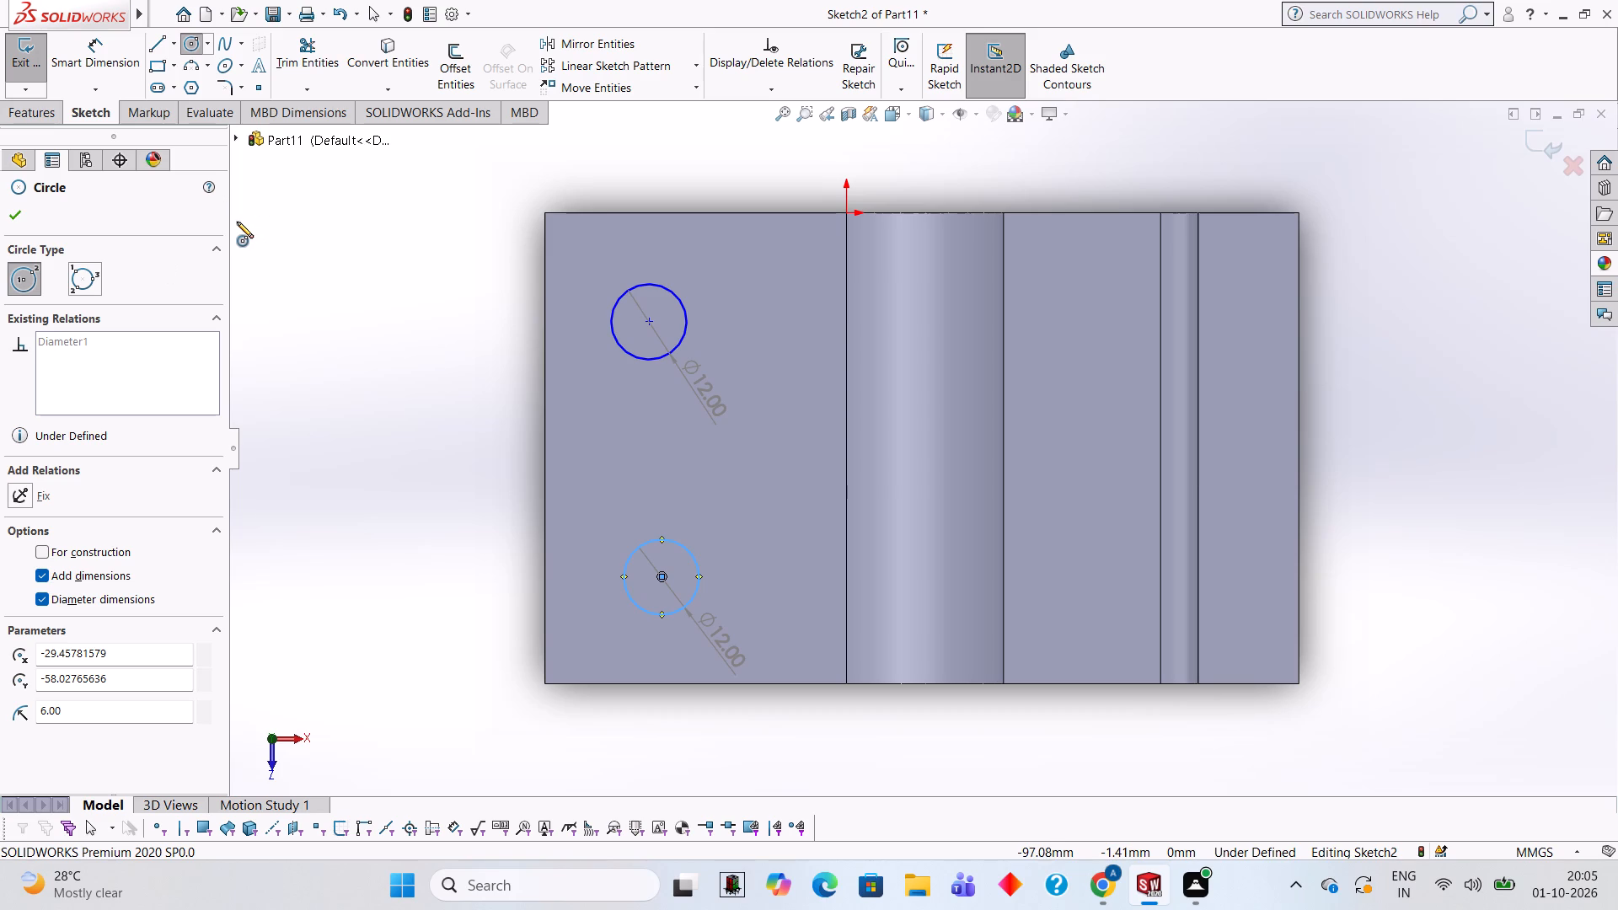
# Dimension each circle's centre 15.5 mm from the nearest side edge of the arm's face.
pyautogui.click(85, 51)
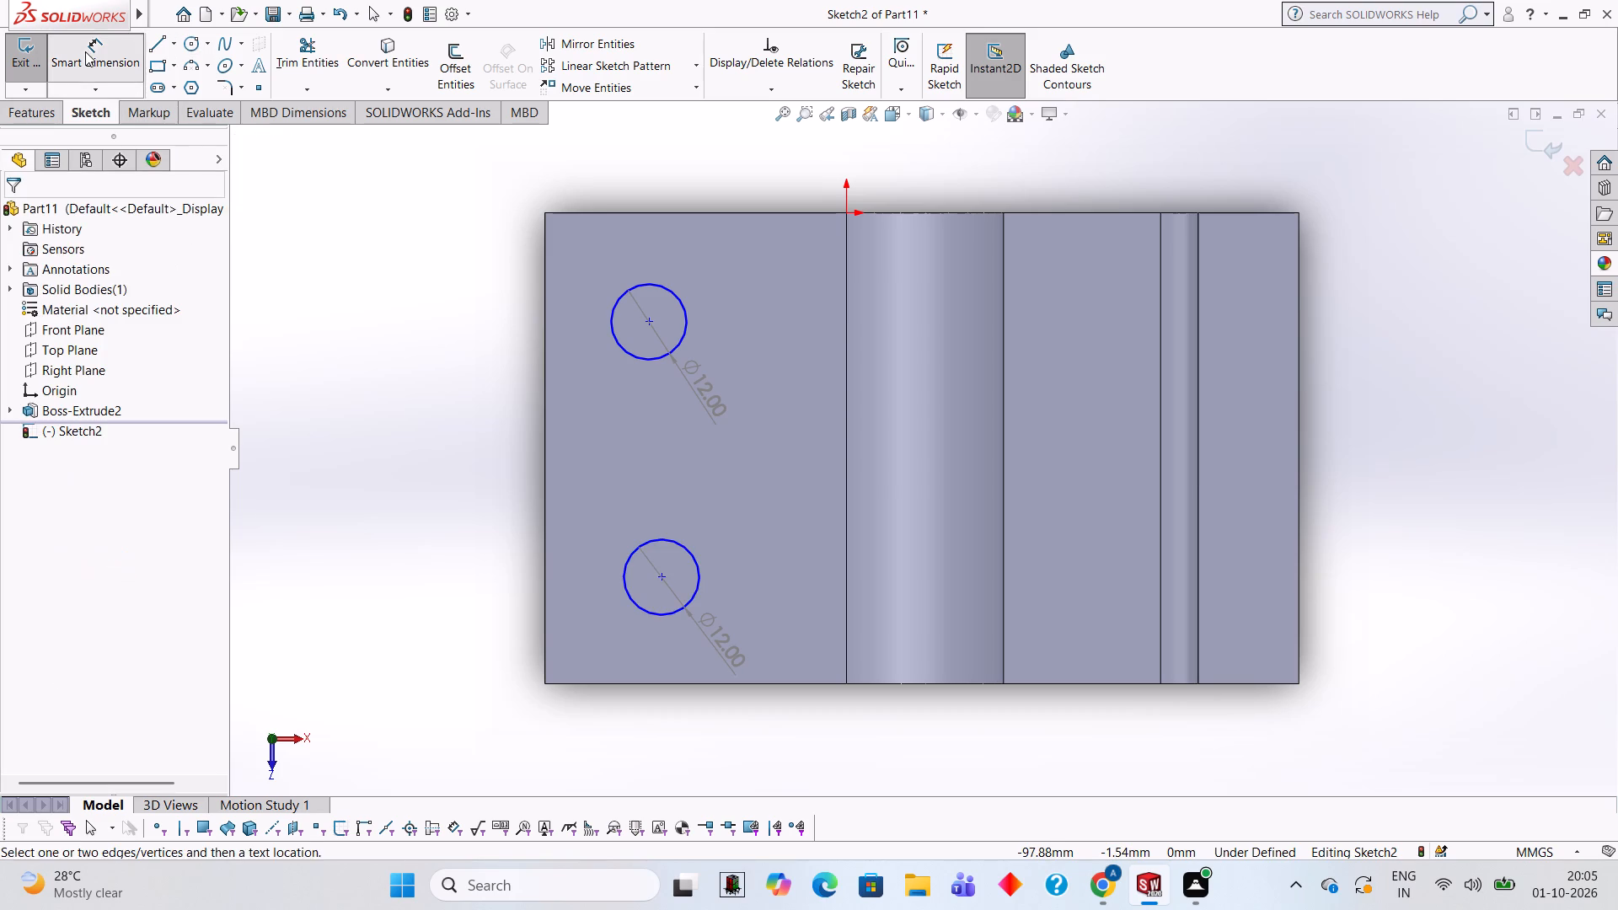
pyautogui.click(647, 215)
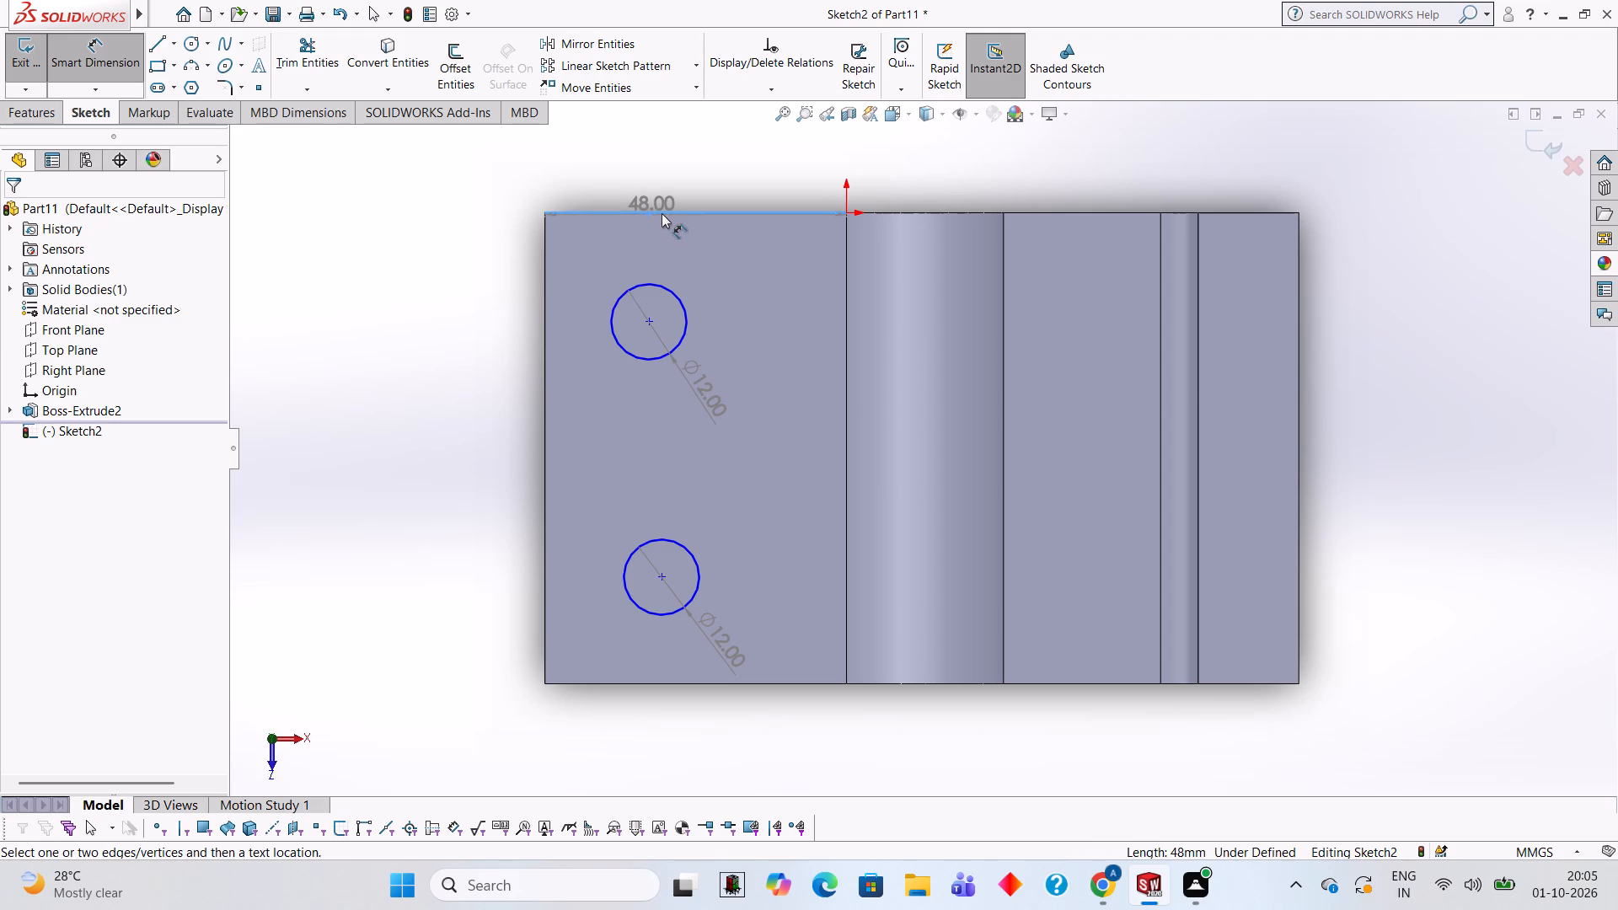
pyautogui.click(647, 320)
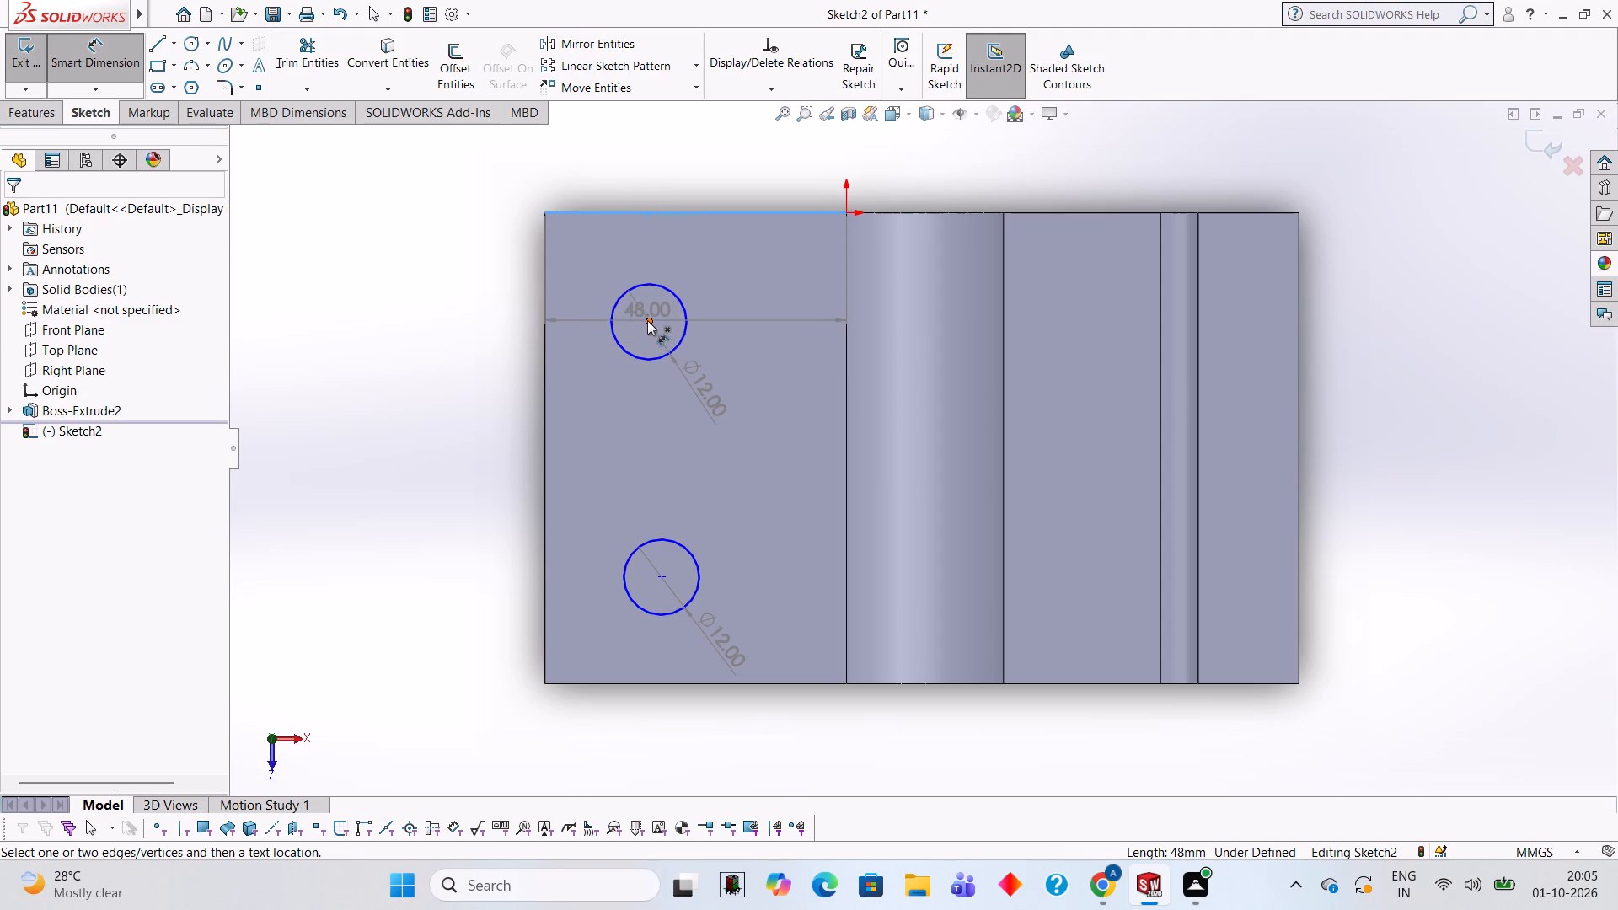
pyautogui.click(350, 265)
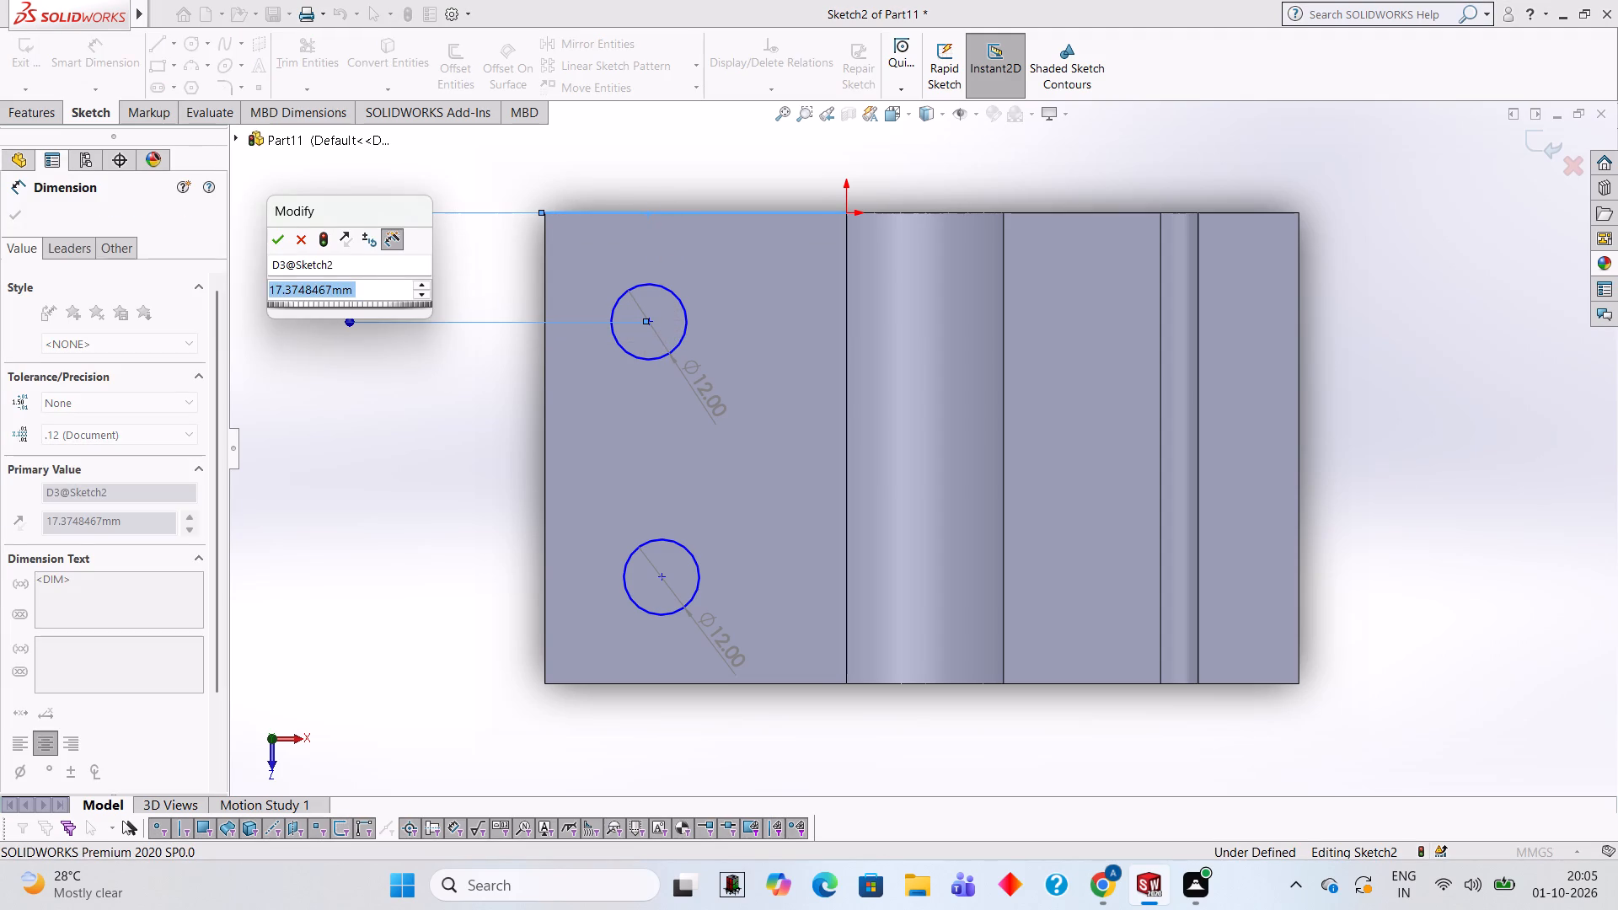
pyautogui.write('15')
pyautogui.write('.5')
pyautogui.press('Return')
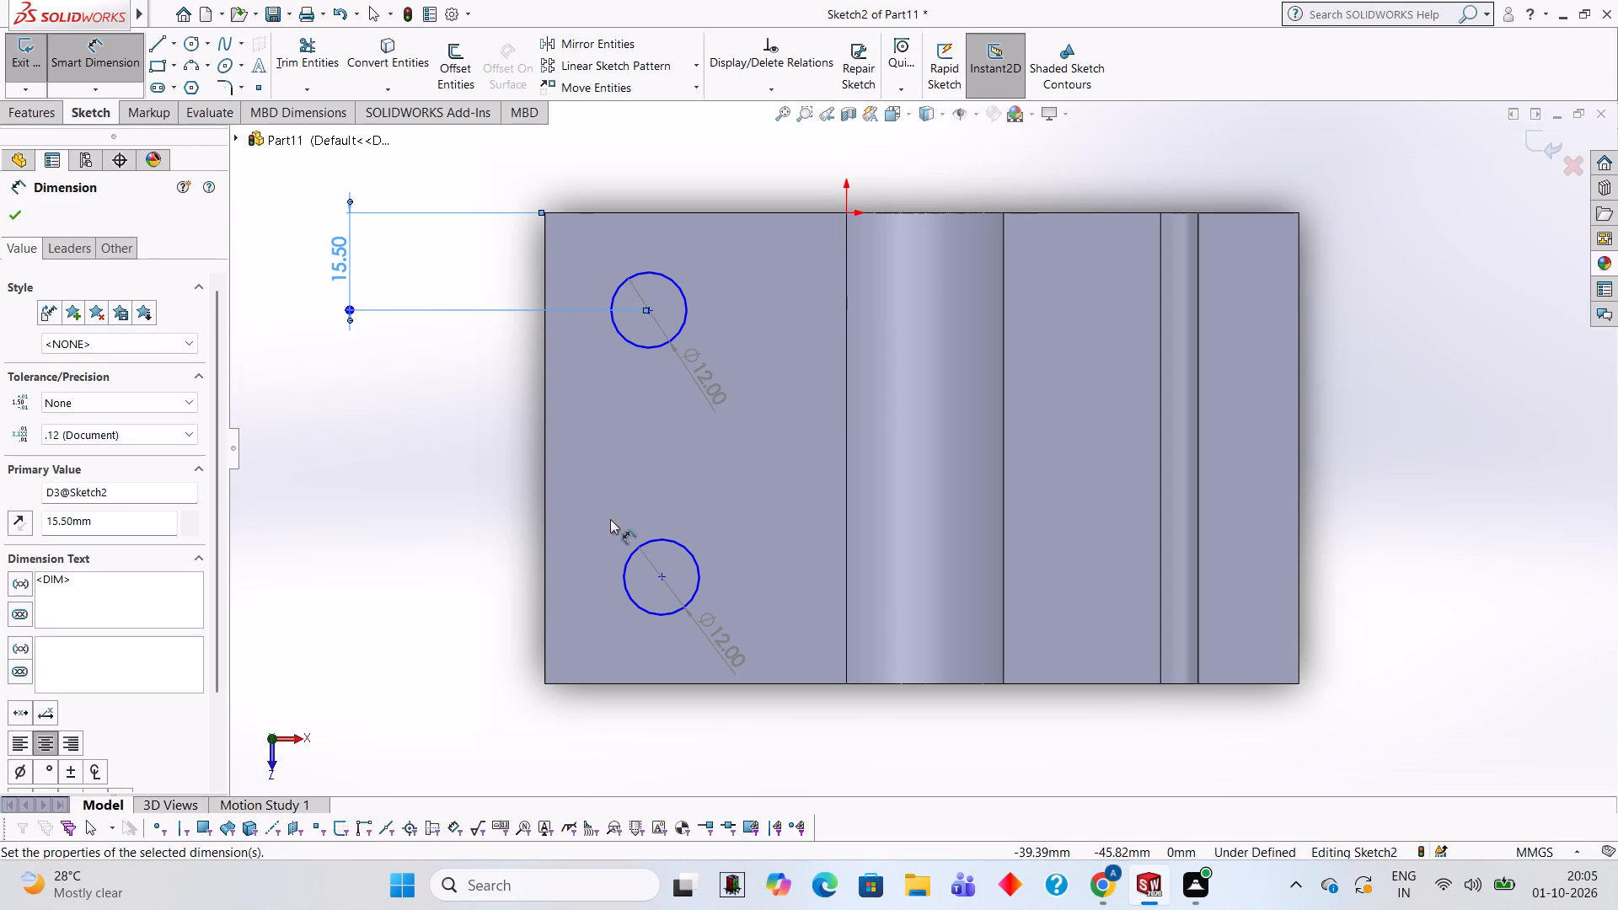
pyautogui.click(660, 574)
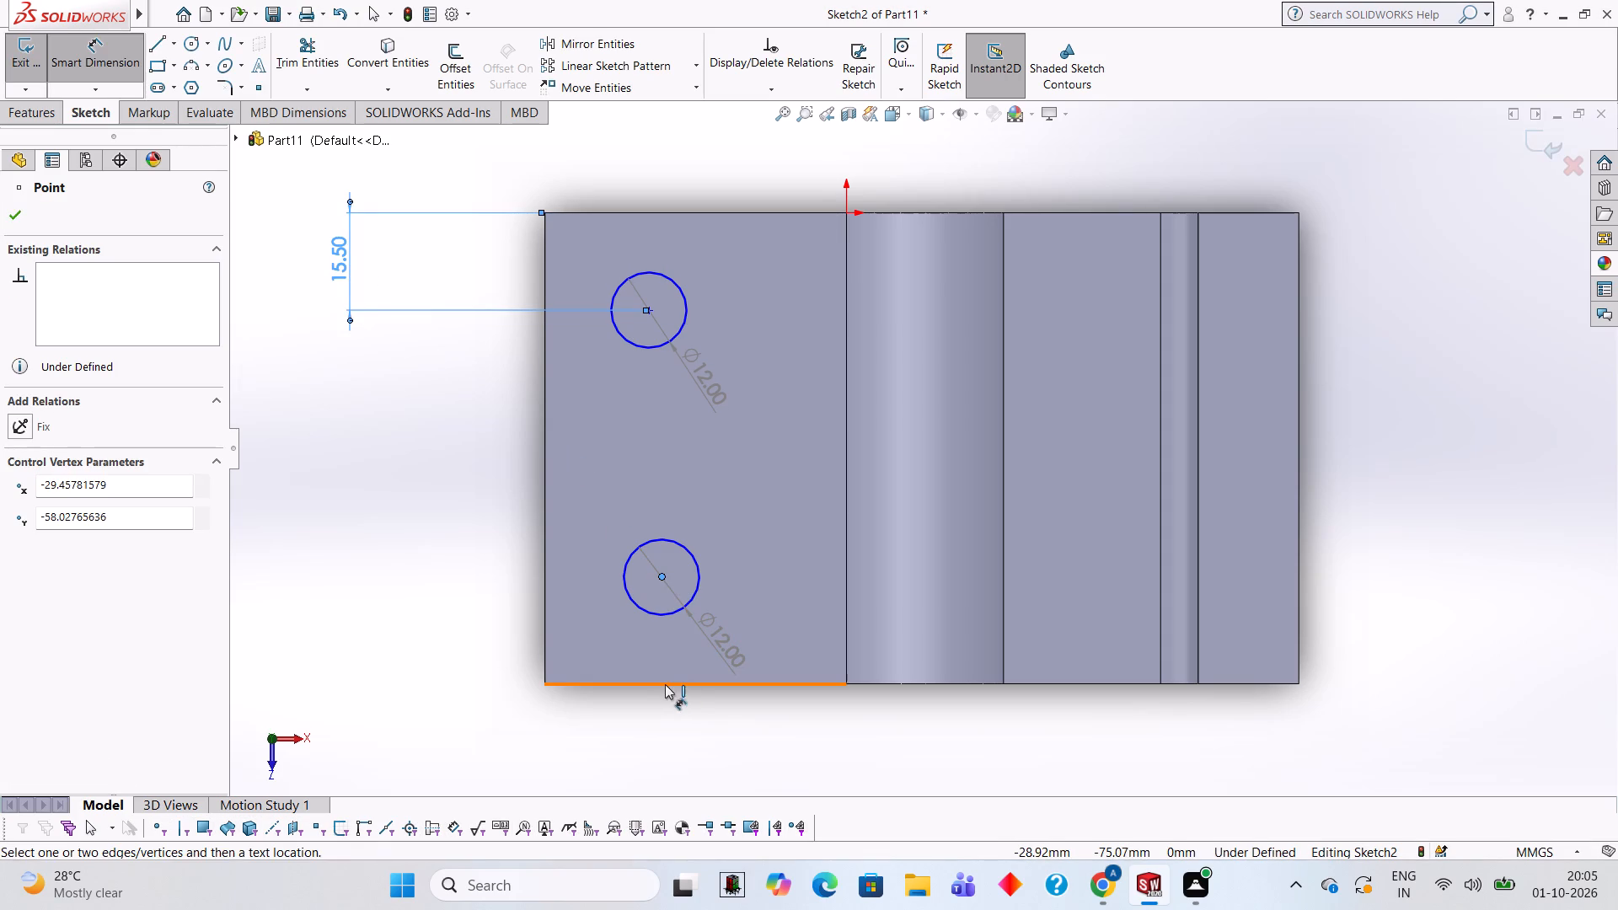
pyautogui.click(665, 684)
pyautogui.click(453, 629)
pyautogui.write('15.5')
pyautogui.press('Return')
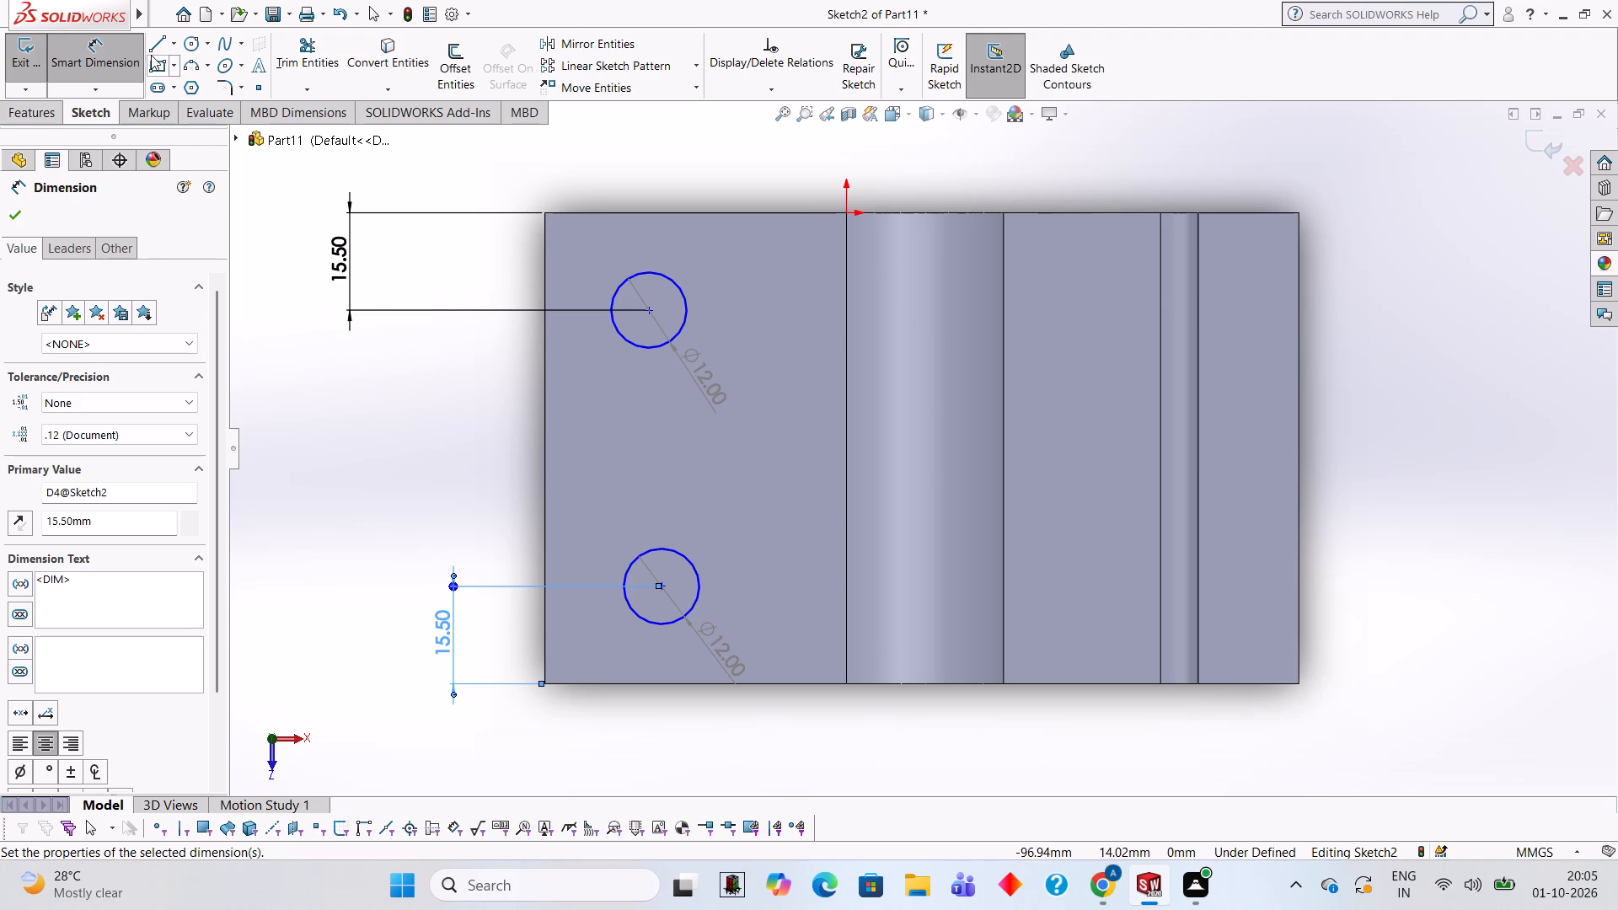
# Add the centre-to-centre distance between the two circles as a driven dimension.
pyautogui.click(648, 308)
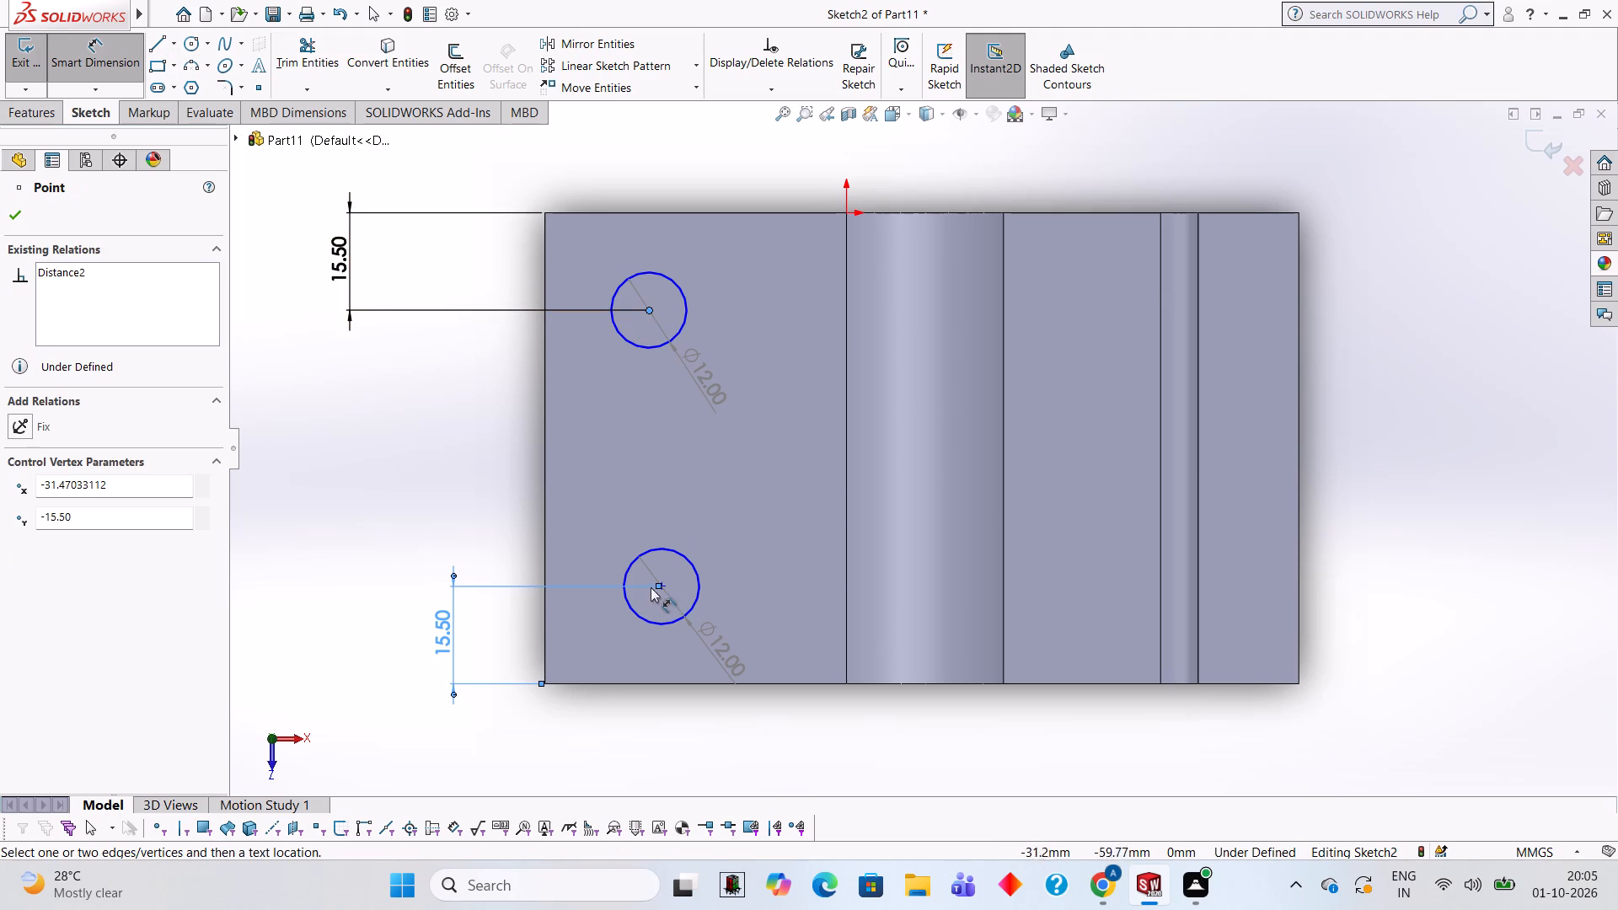
pyautogui.click(663, 583)
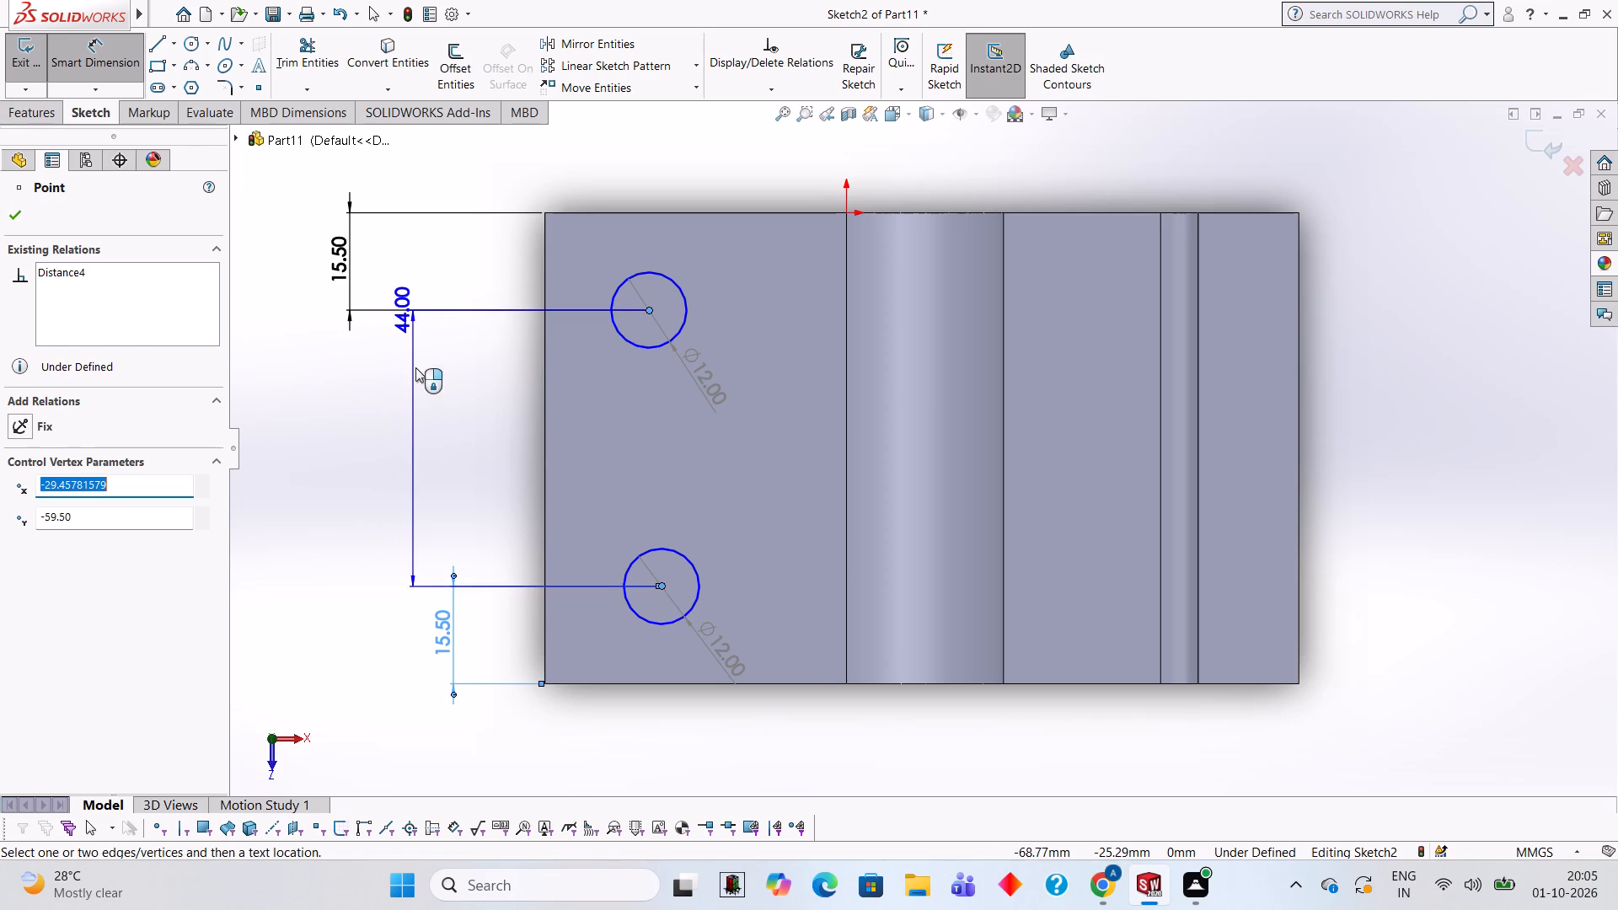
pyautogui.click(415, 367)
pyautogui.click(909, 438)
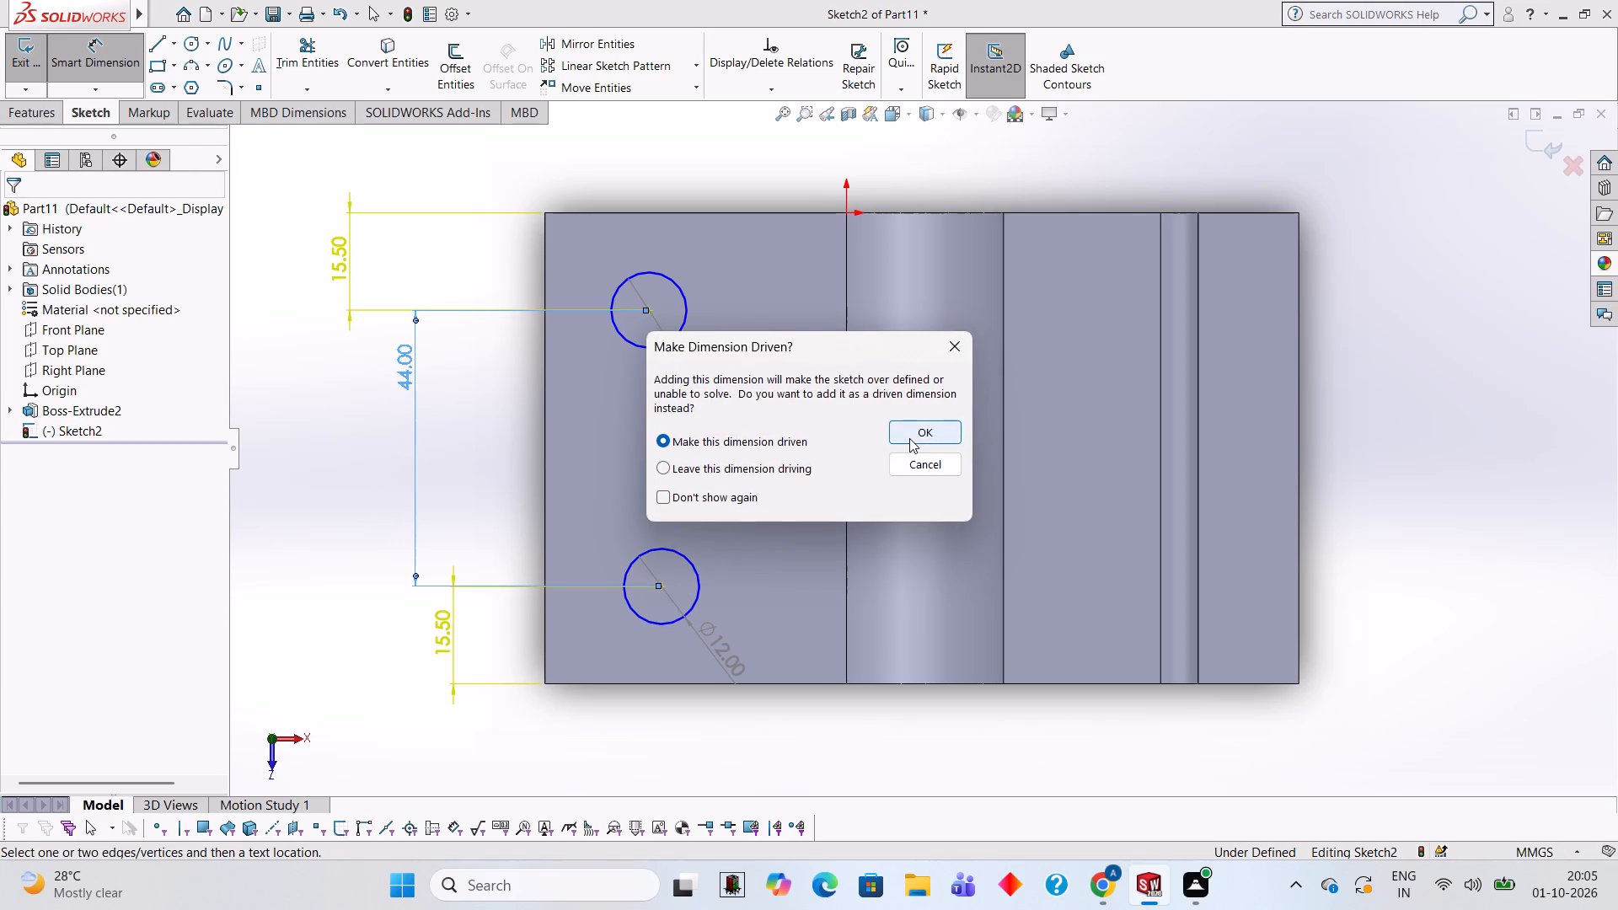
pyautogui.click(517, 398)
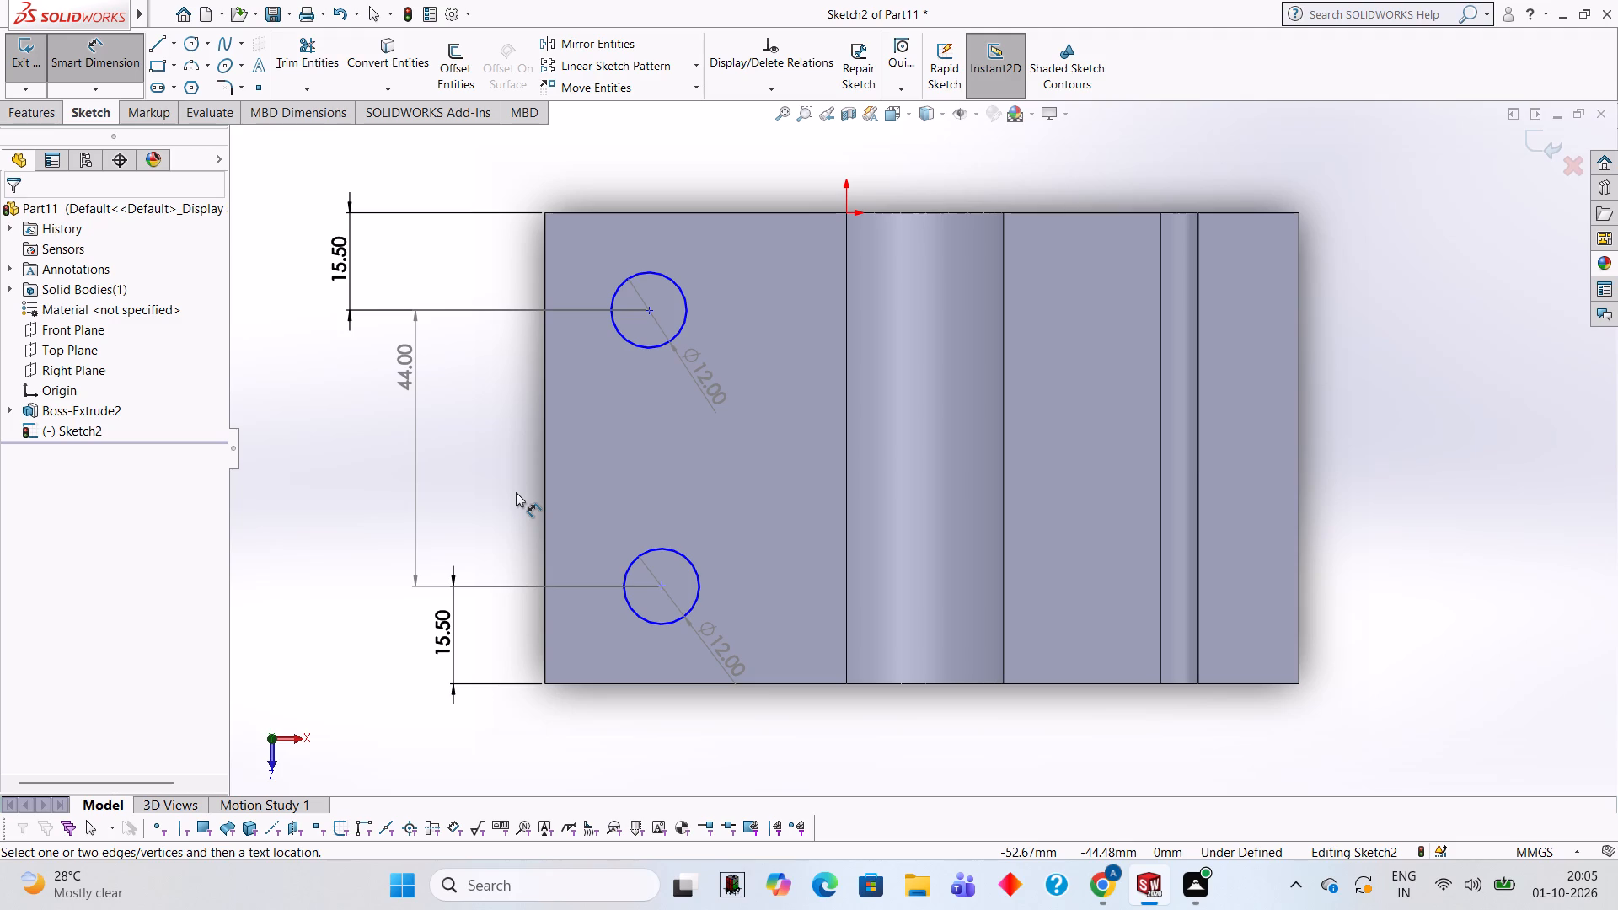
# Dimension both circle centres 16 mm from the free end edge of the arm.
pyautogui.click(648, 308)
pyautogui.click(544, 272)
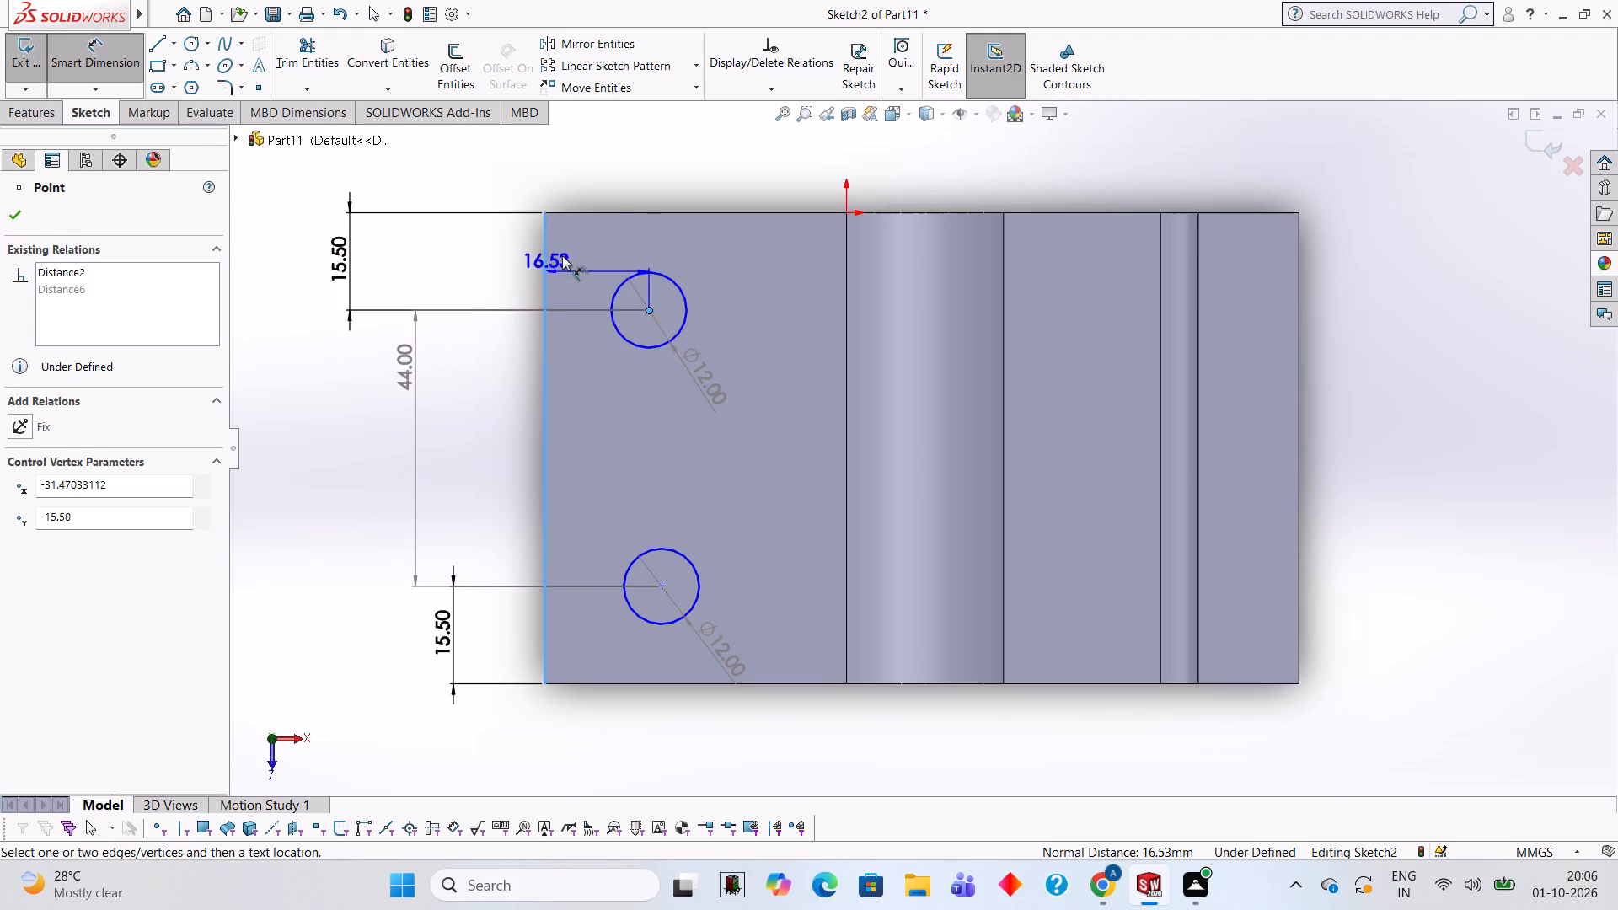
pyautogui.click(595, 154)
pyautogui.press('1')
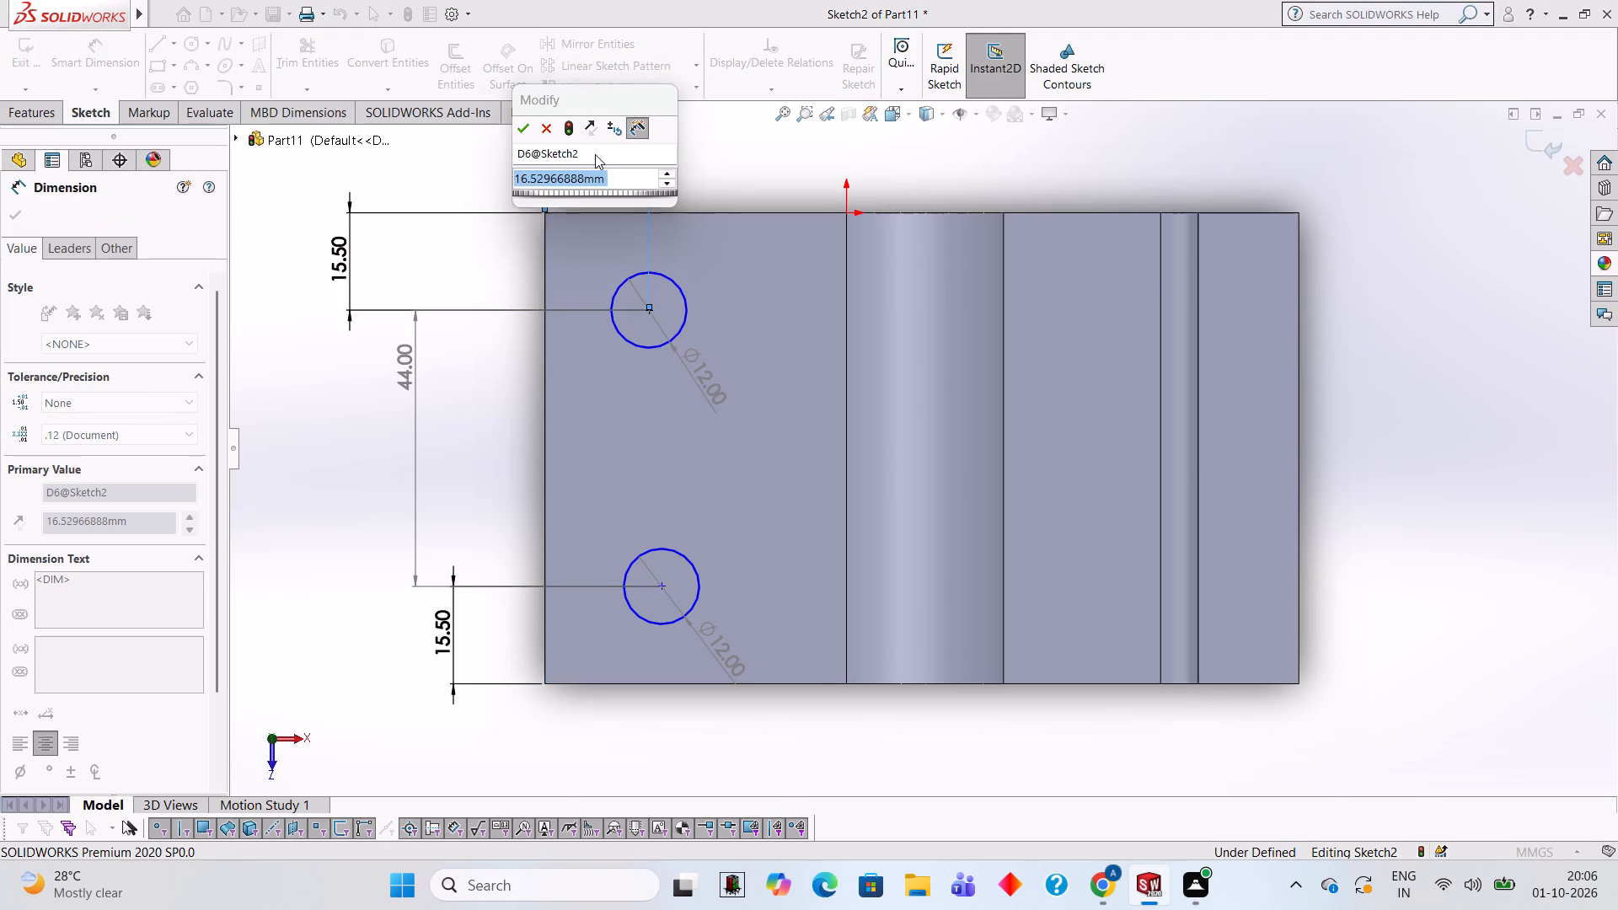
pyautogui.press('6')
pyautogui.press('Return')
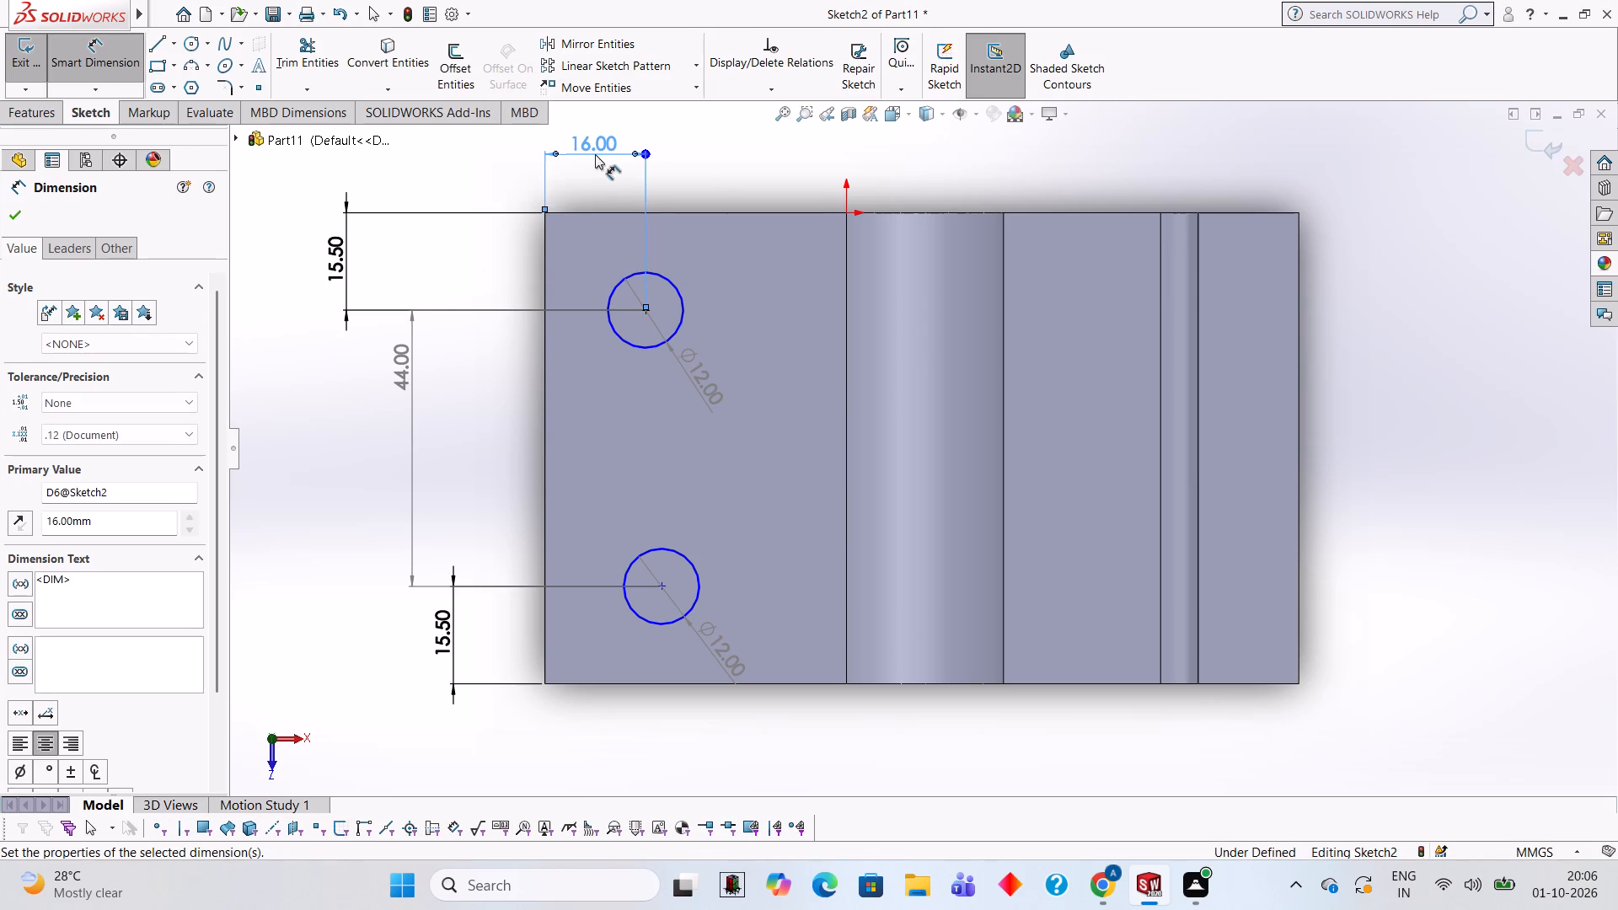
pyautogui.click(662, 587)
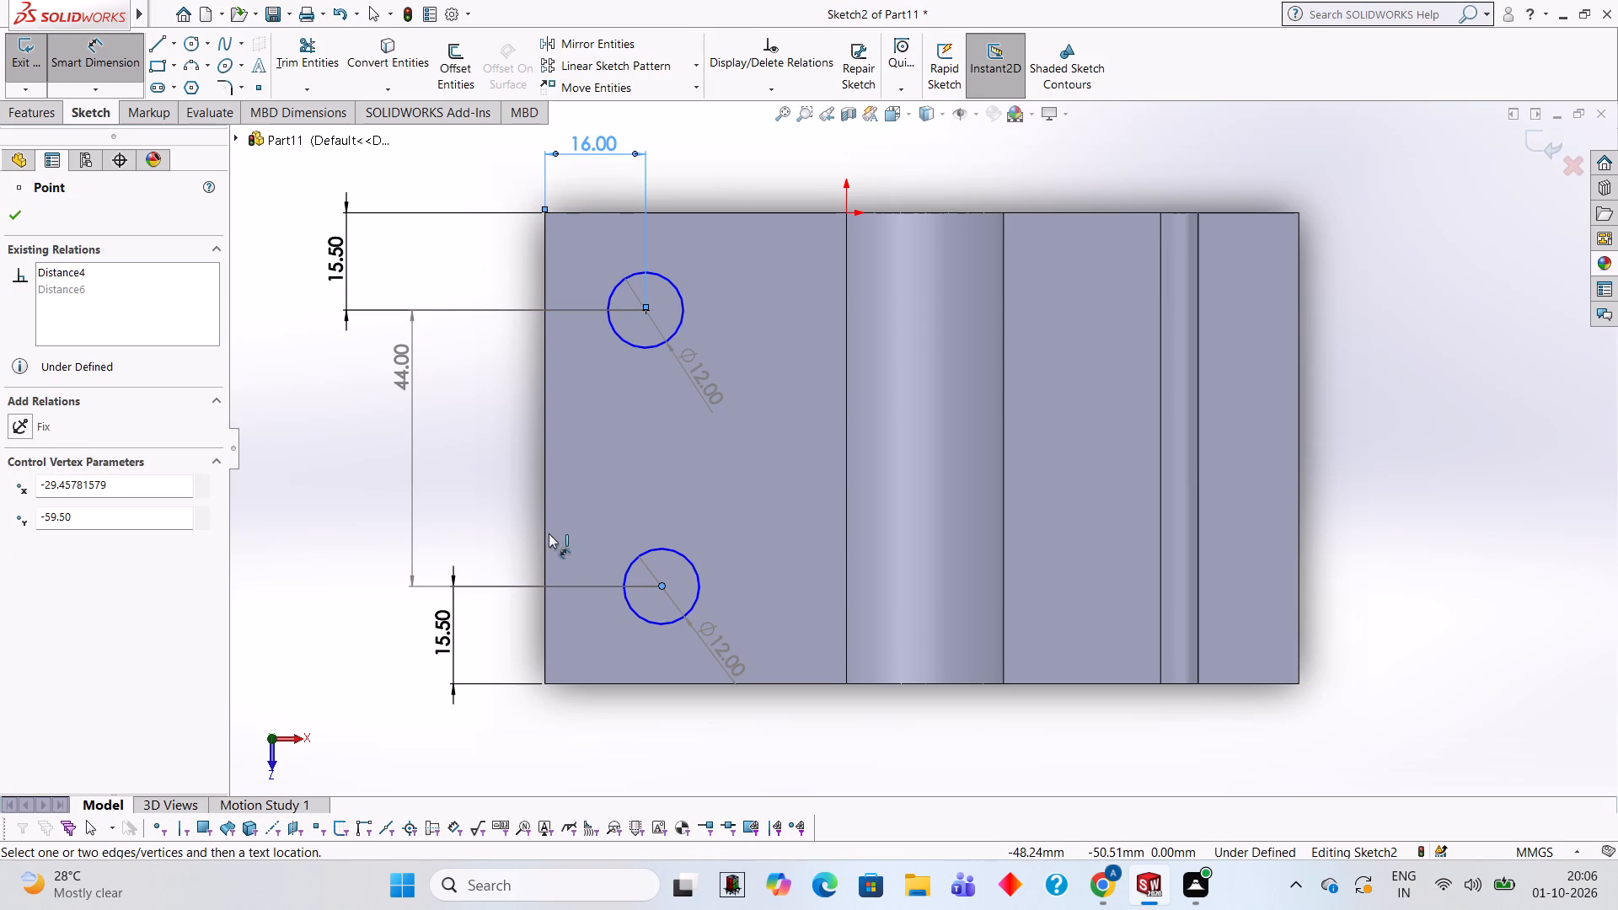
pyautogui.click(545, 533)
pyautogui.click(623, 733)
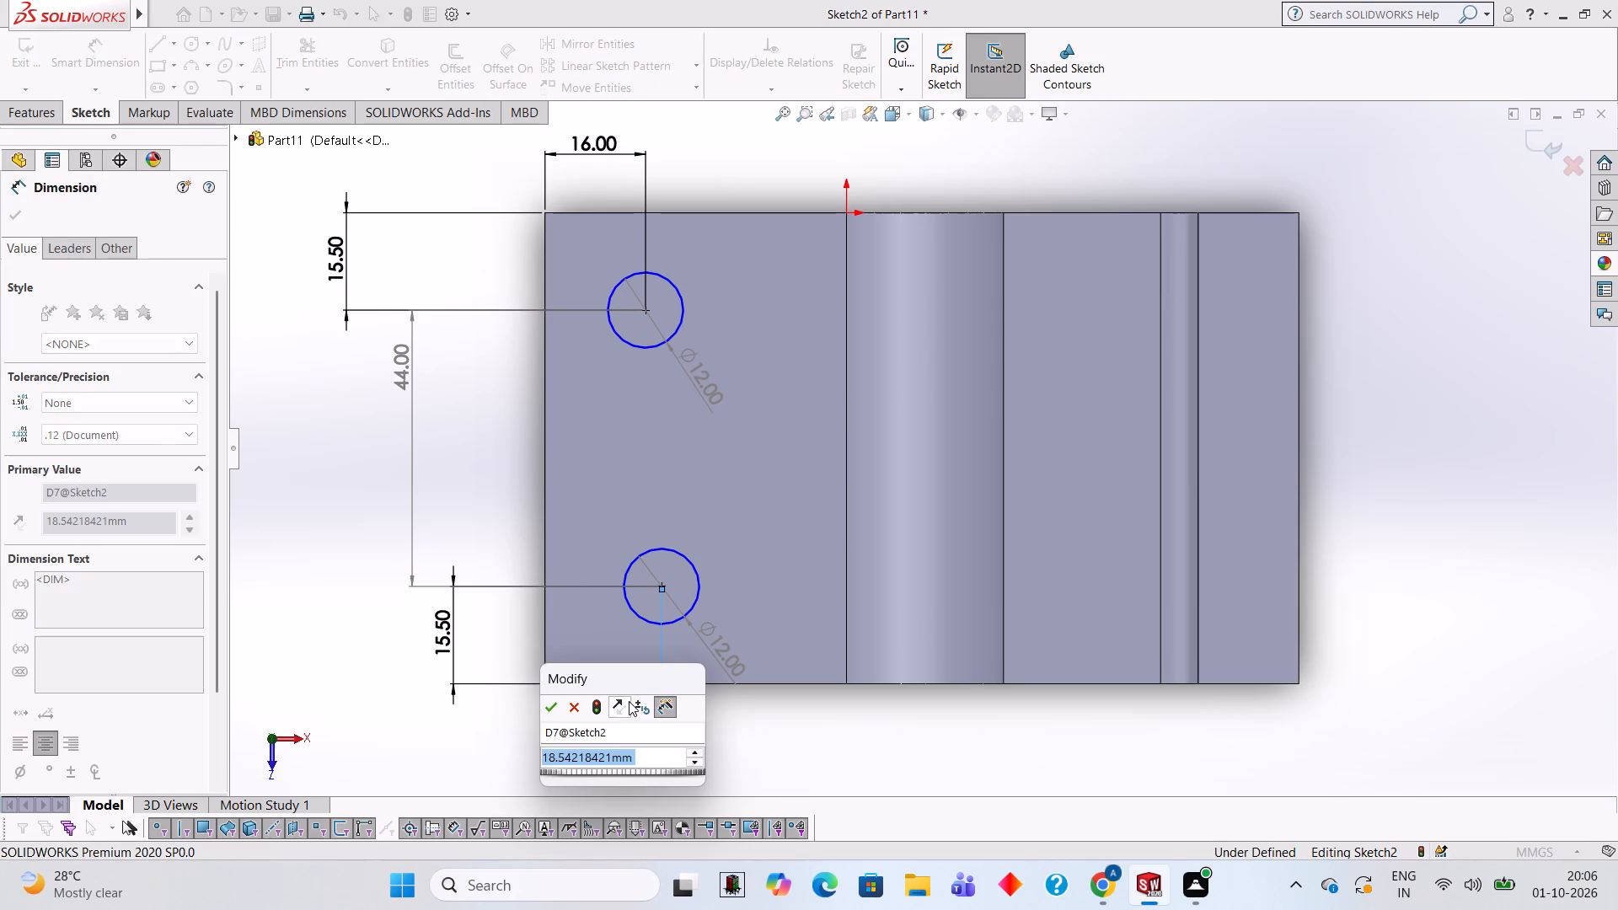
pyautogui.write('16')
pyautogui.press('Return')
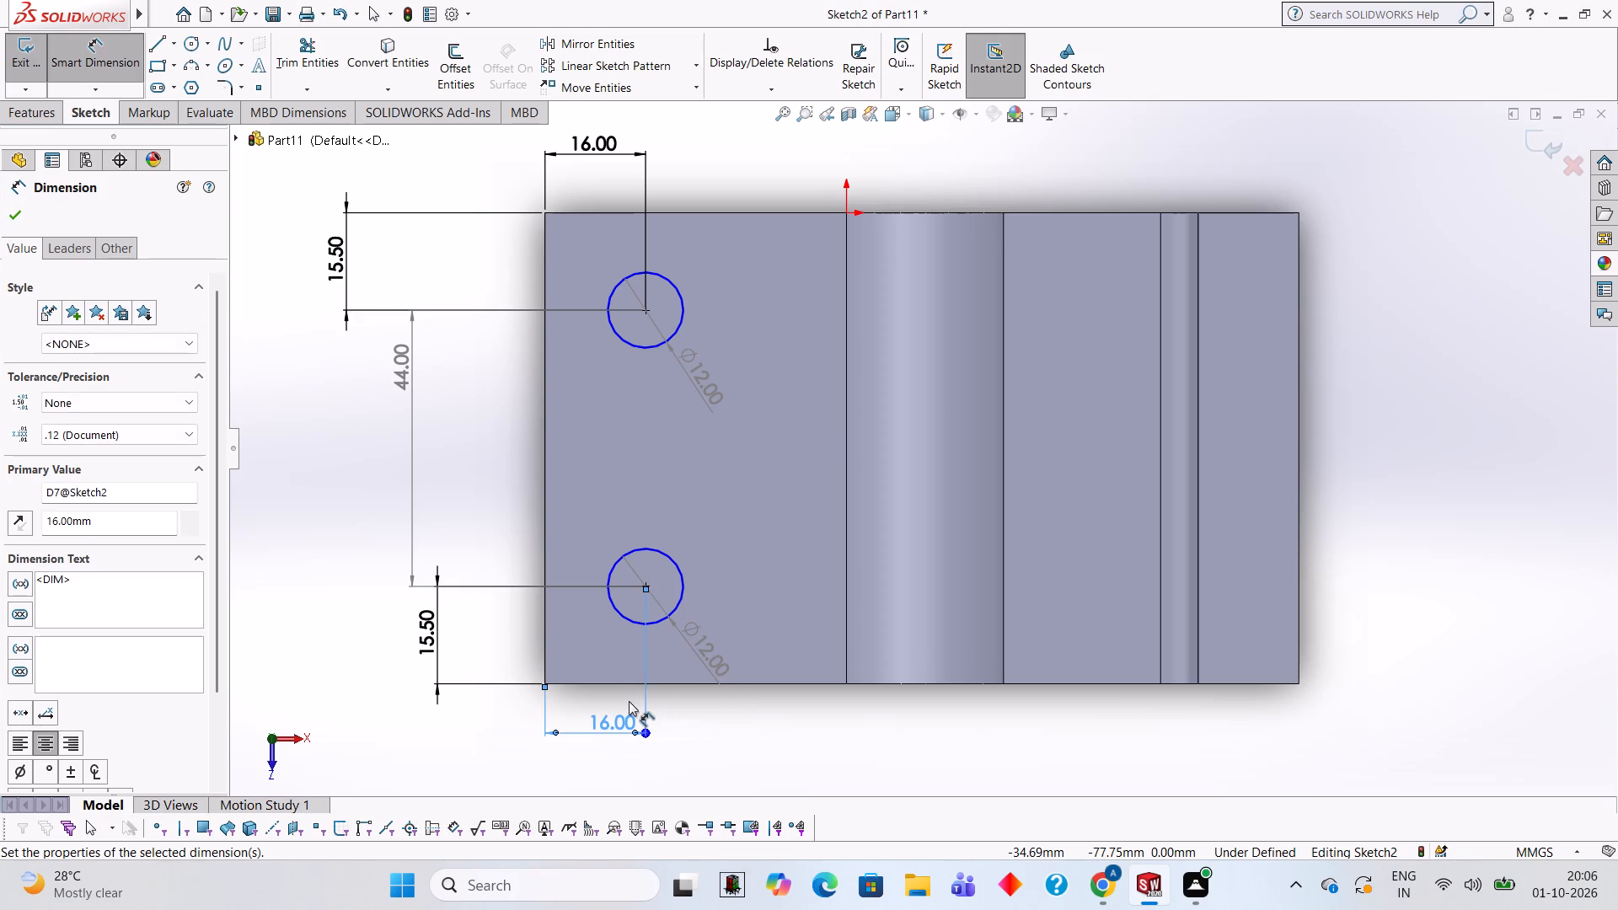
# Cut-extrude the two 12 mm circles through the horizontal arm with a blind depth of 75 mm.
pyautogui.moveTo(861, 747); pyautogui.dragTo(855, 600, button='middle')
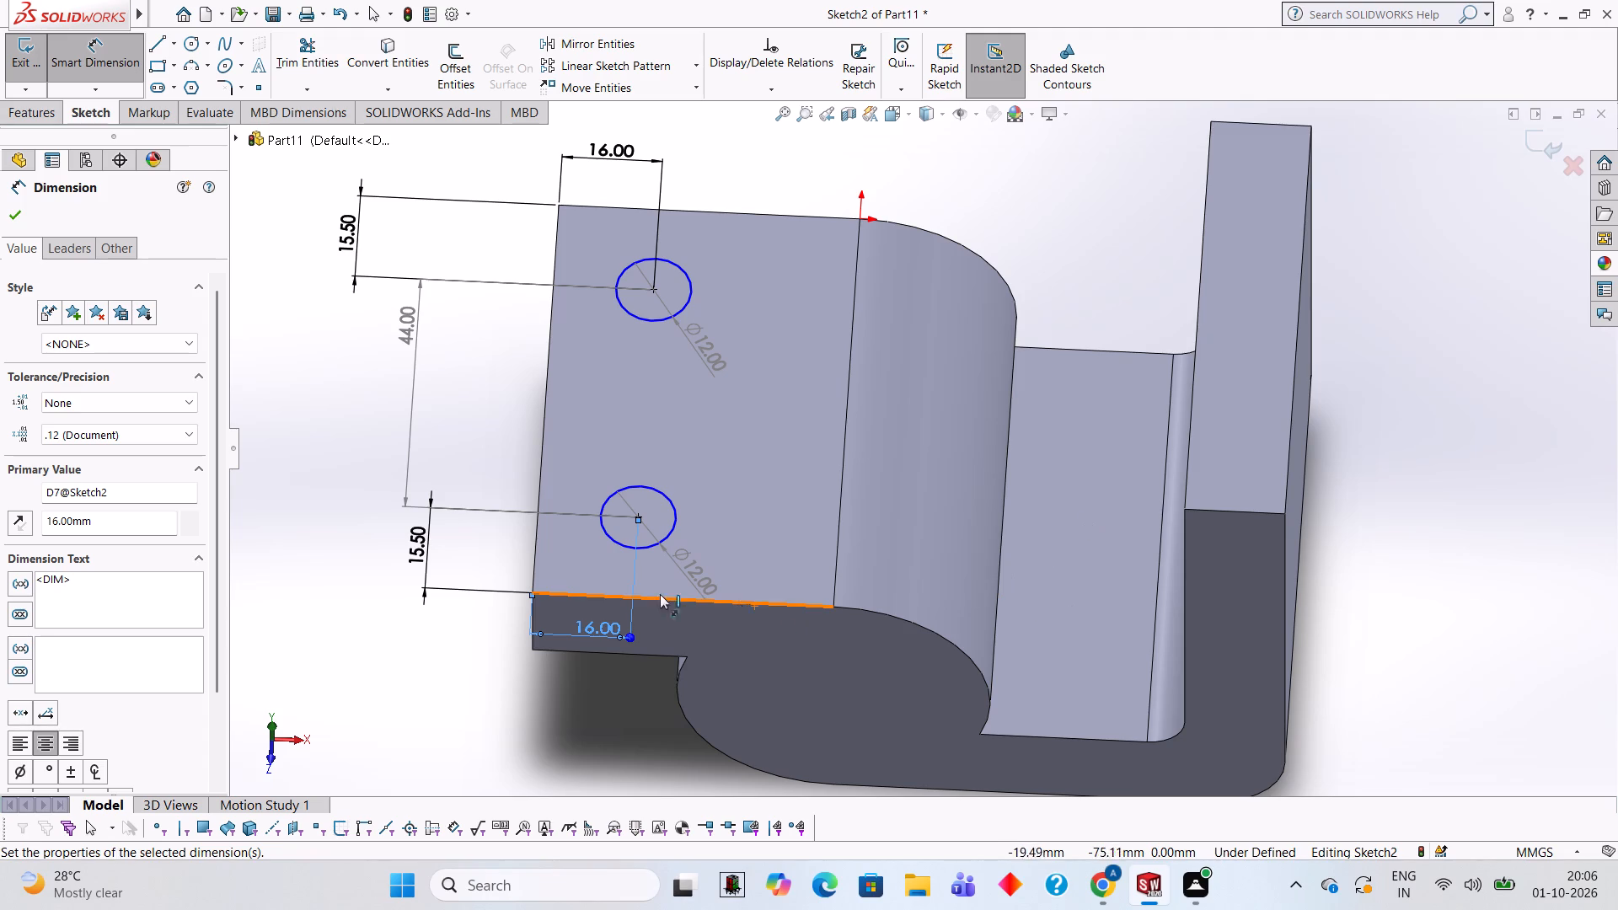
pyautogui.click(35, 113)
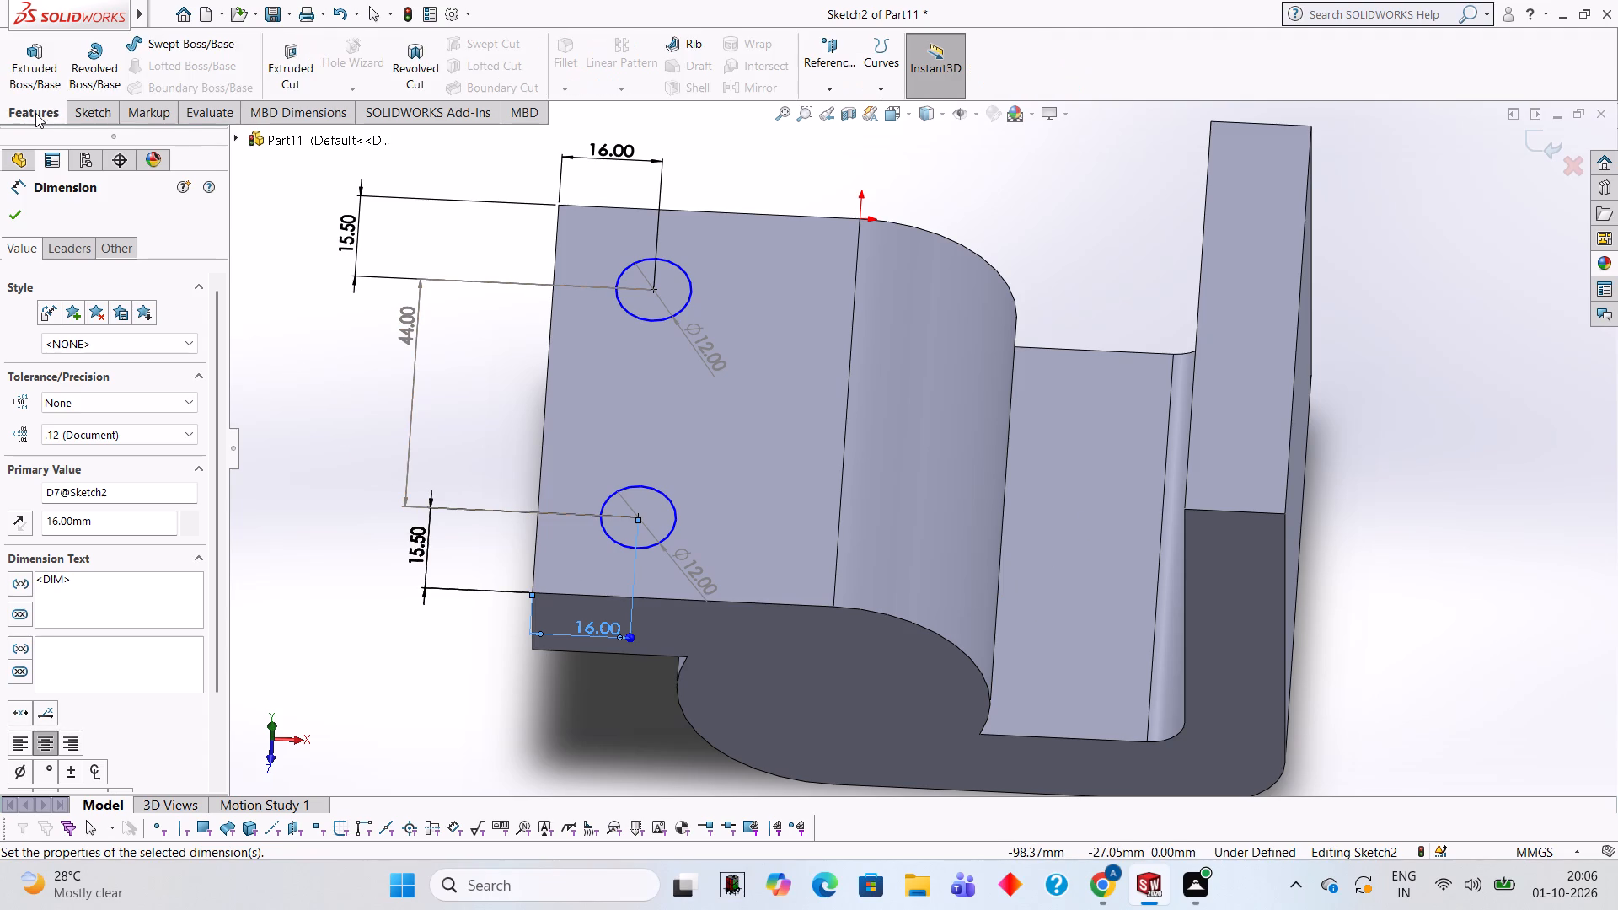
pyautogui.click(276, 87)
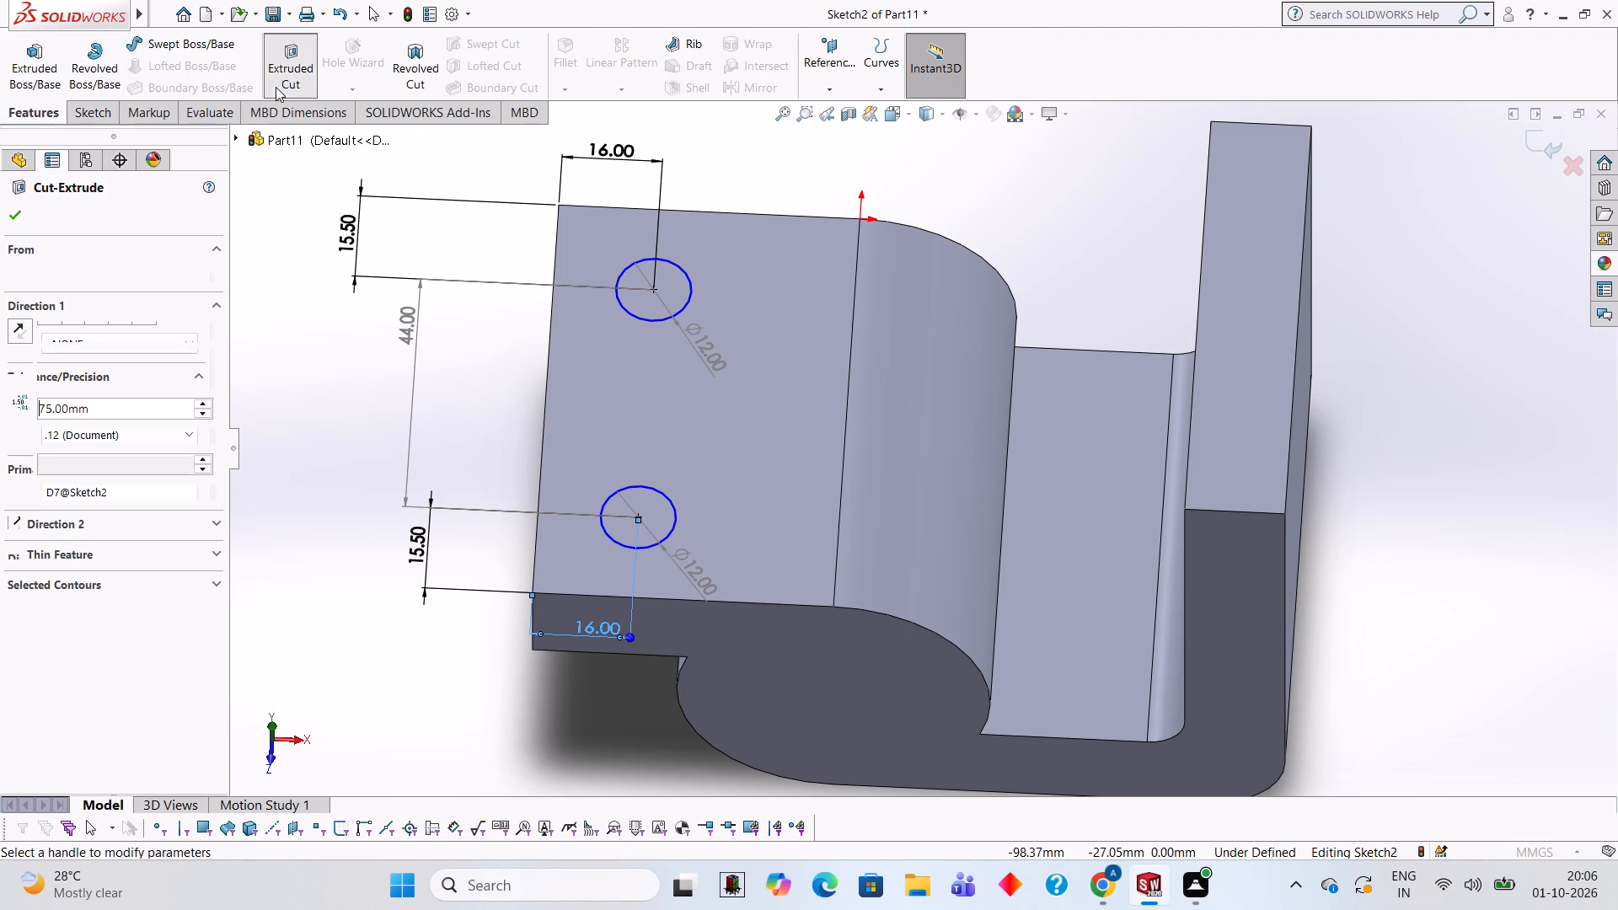
pyautogui.click(13, 216)
pyautogui.click(420, 302)
# Start a sketch on the vertical arm's outer face and draw two 12 mm diameter circles side by side in its upper half.
pyautogui.moveTo(420, 302); pyautogui.dragTo(597, 283, button='middle')
pyautogui.moveTo(692, 574); pyautogui.dragTo(506, 422, button='middle')
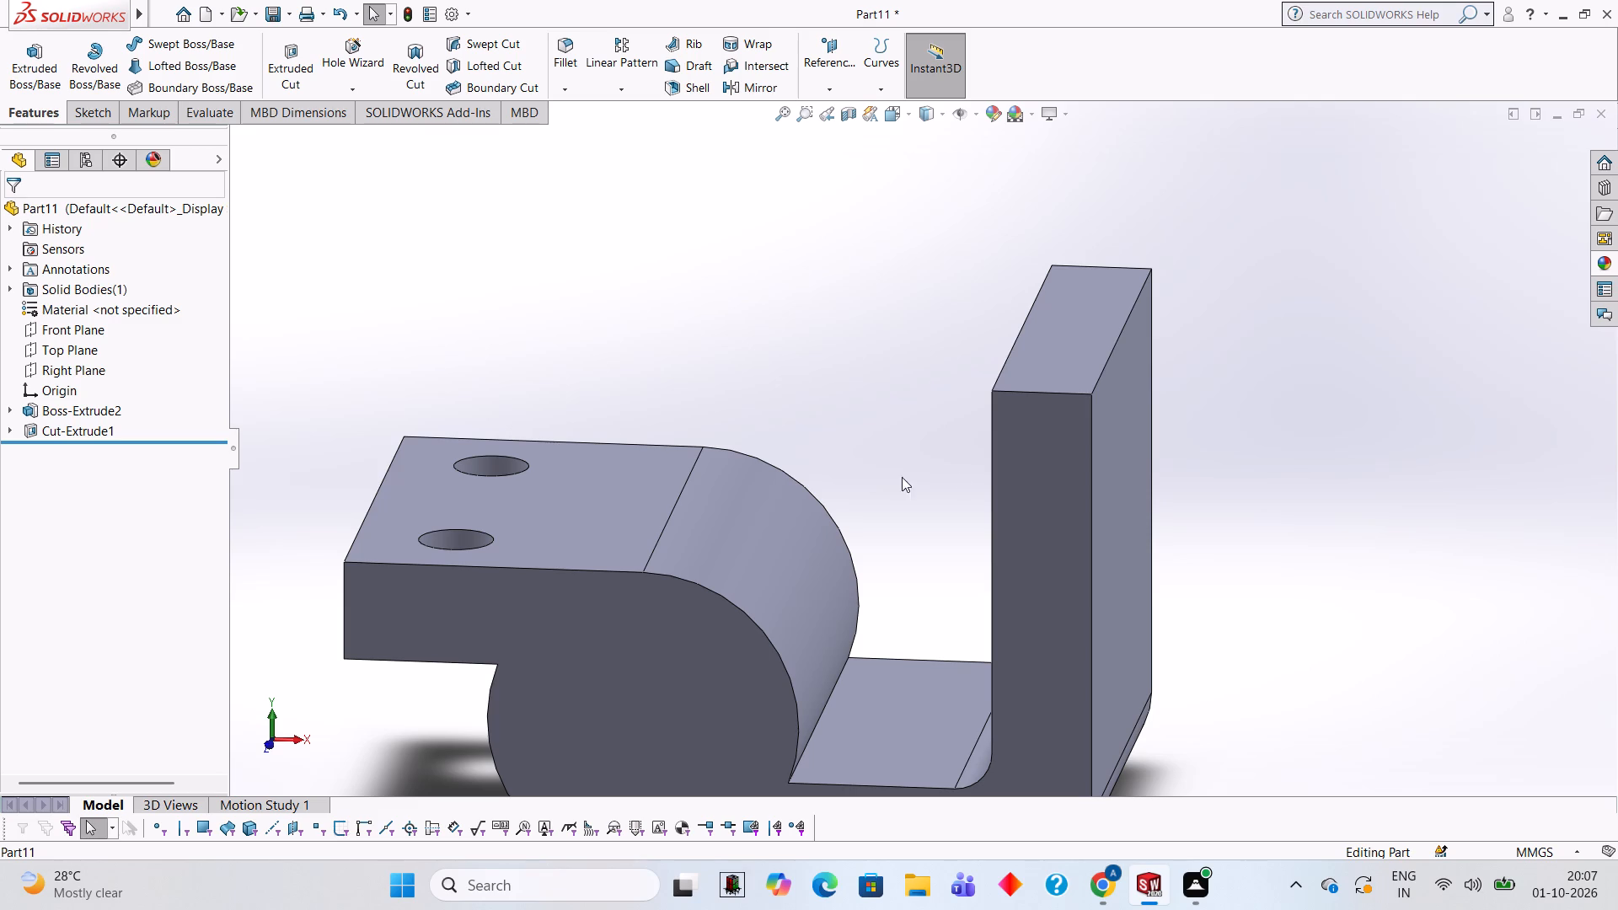
pyautogui.moveTo(1227, 352); pyautogui.dragTo(1083, 340, button='middle')
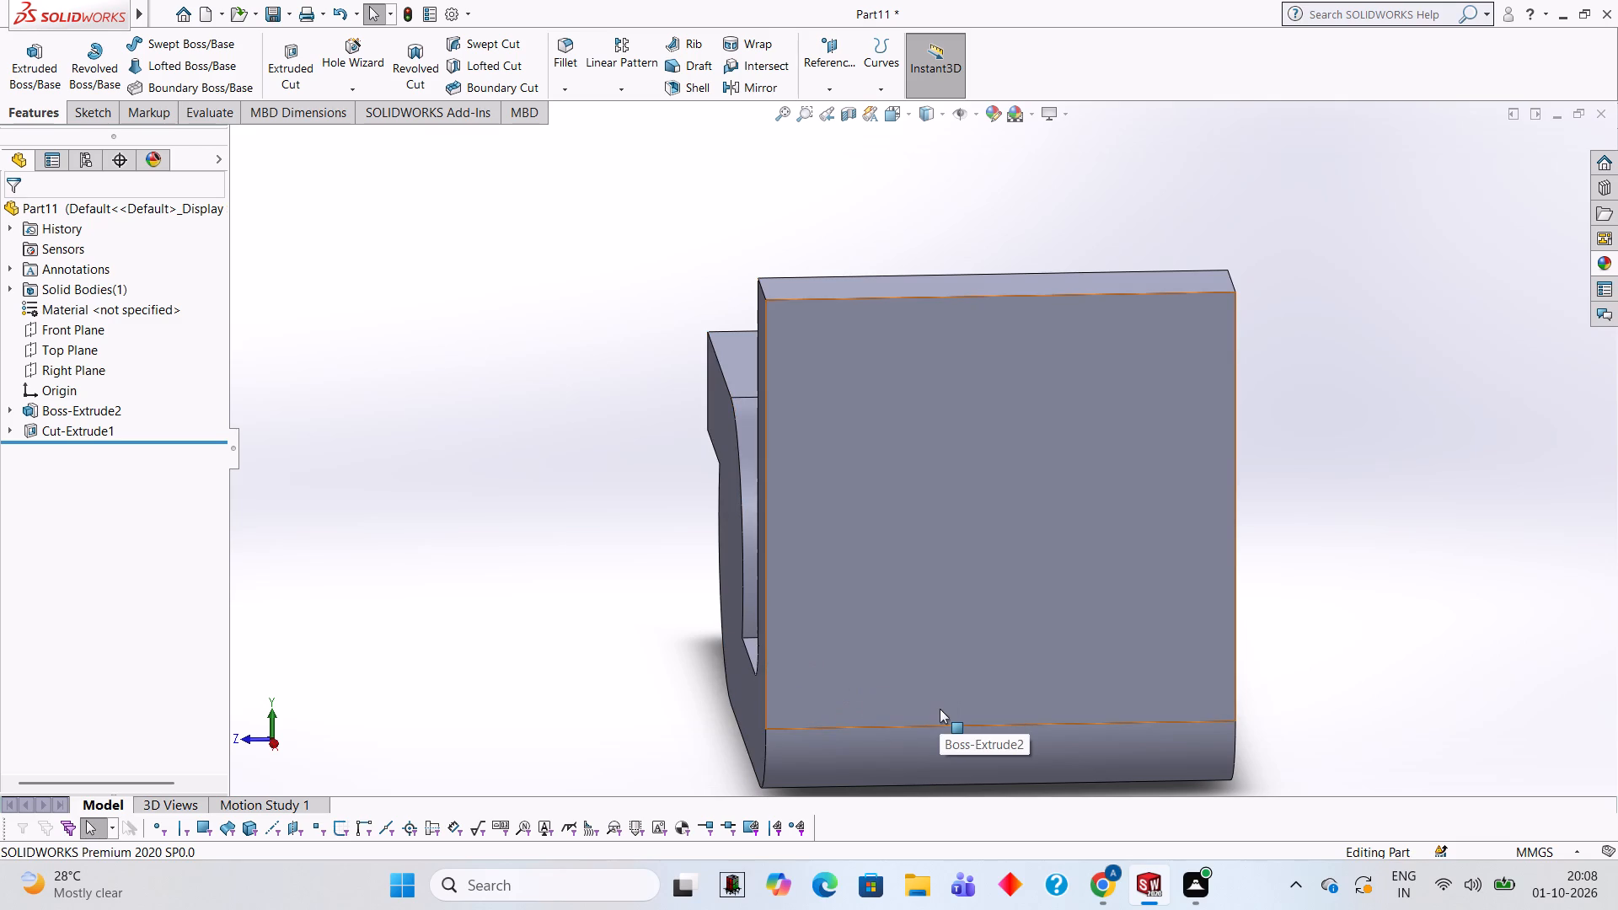
pyautogui.click(1036, 520)
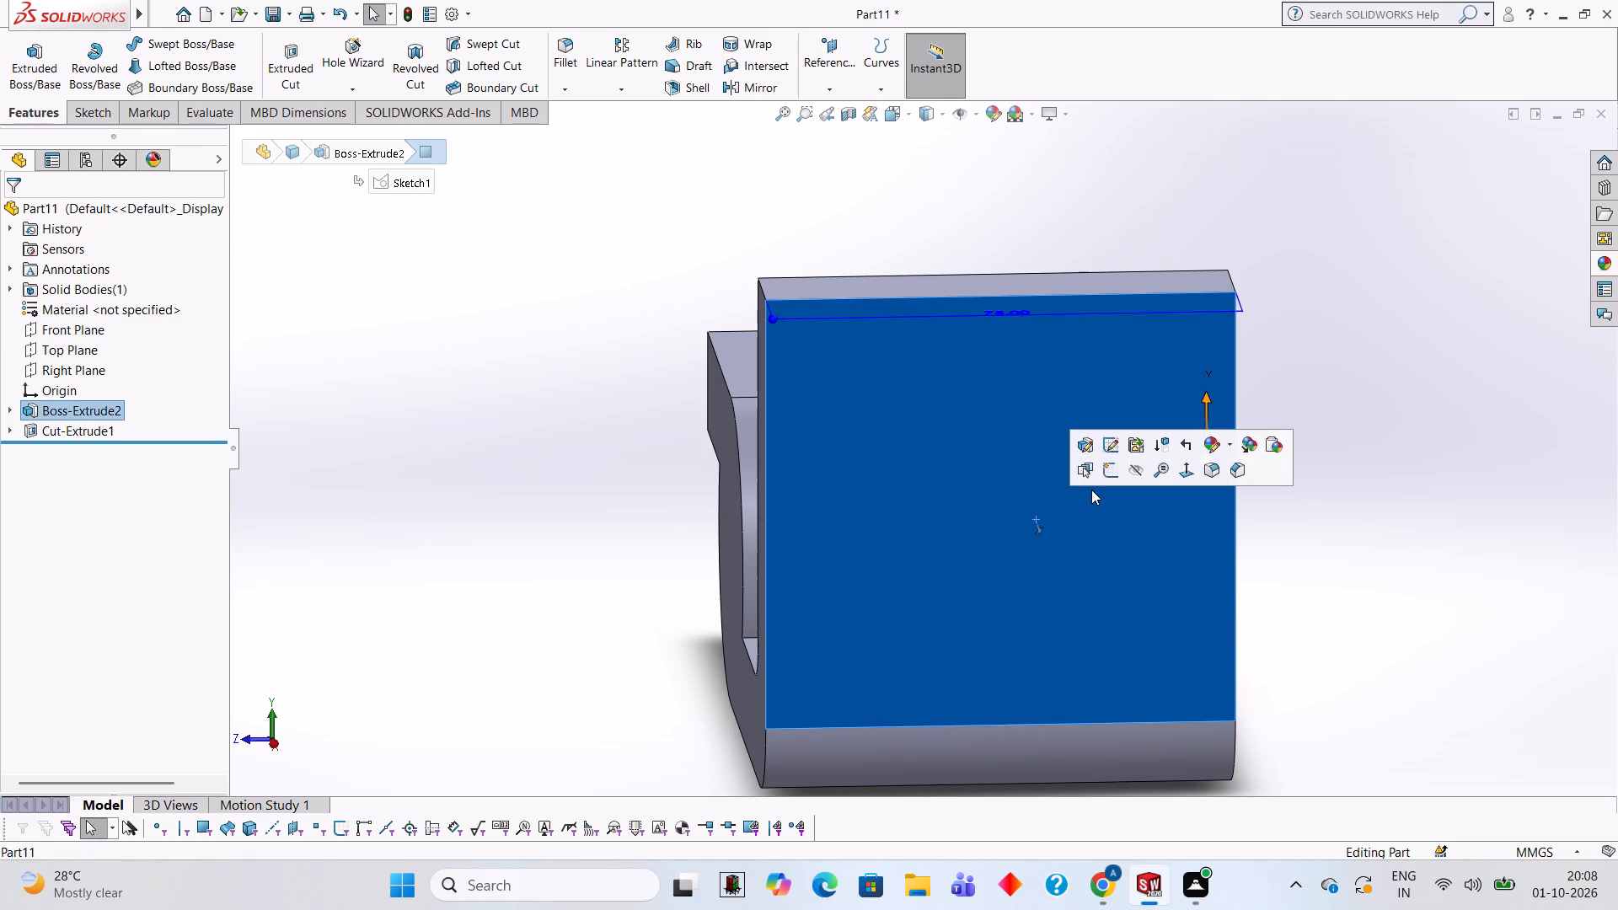
pyautogui.click(1106, 475)
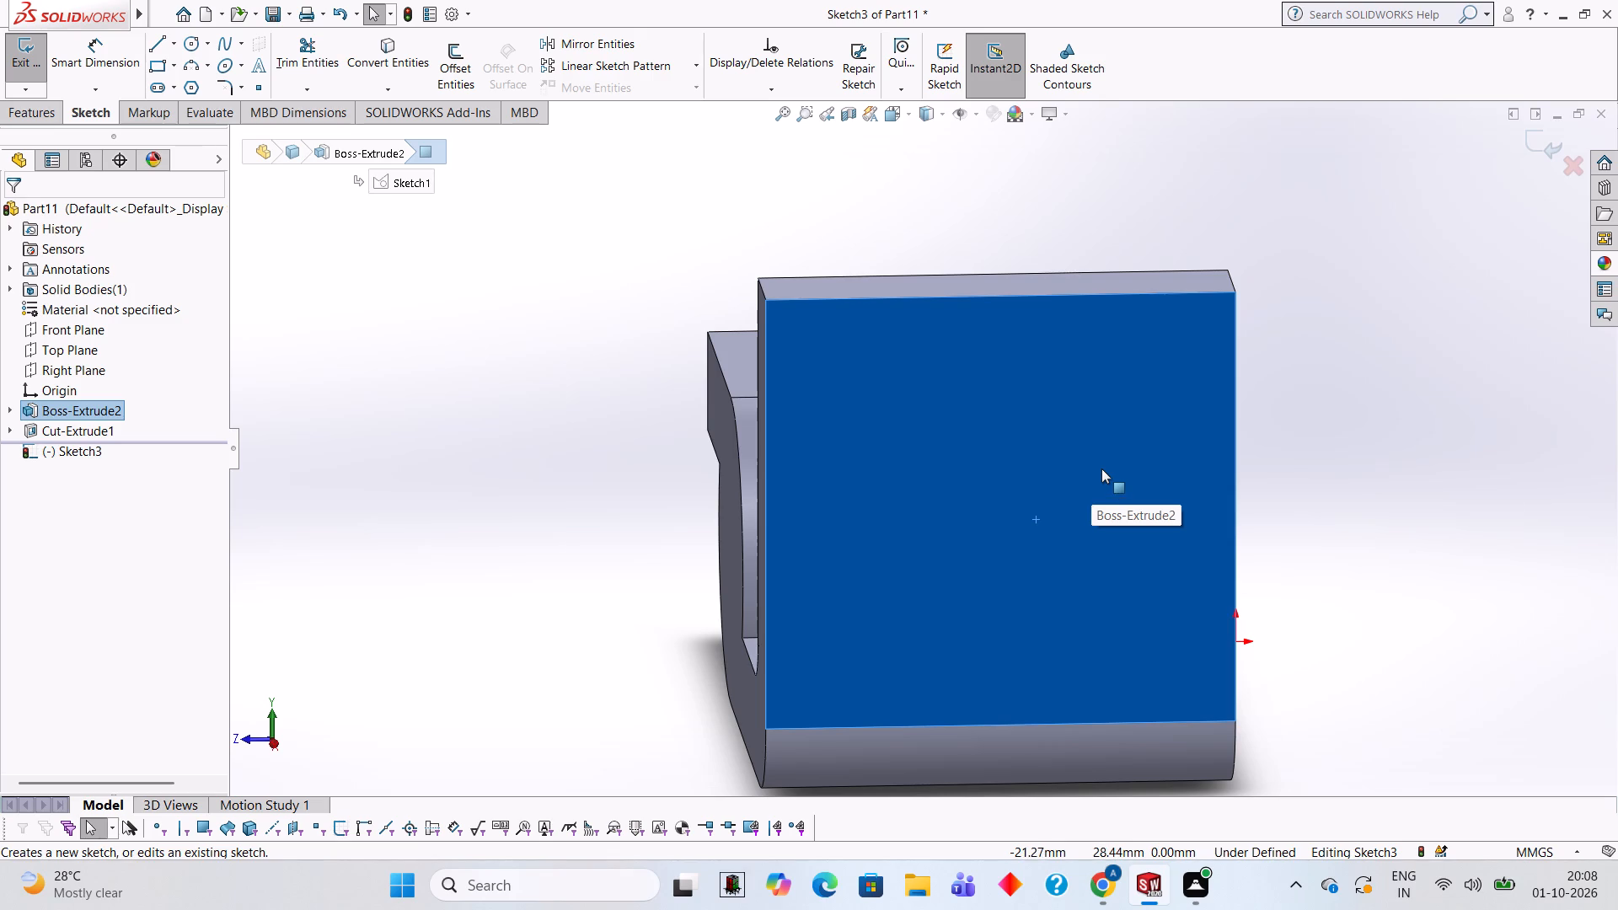
pyautogui.click(198, 40)
pyautogui.click(908, 406)
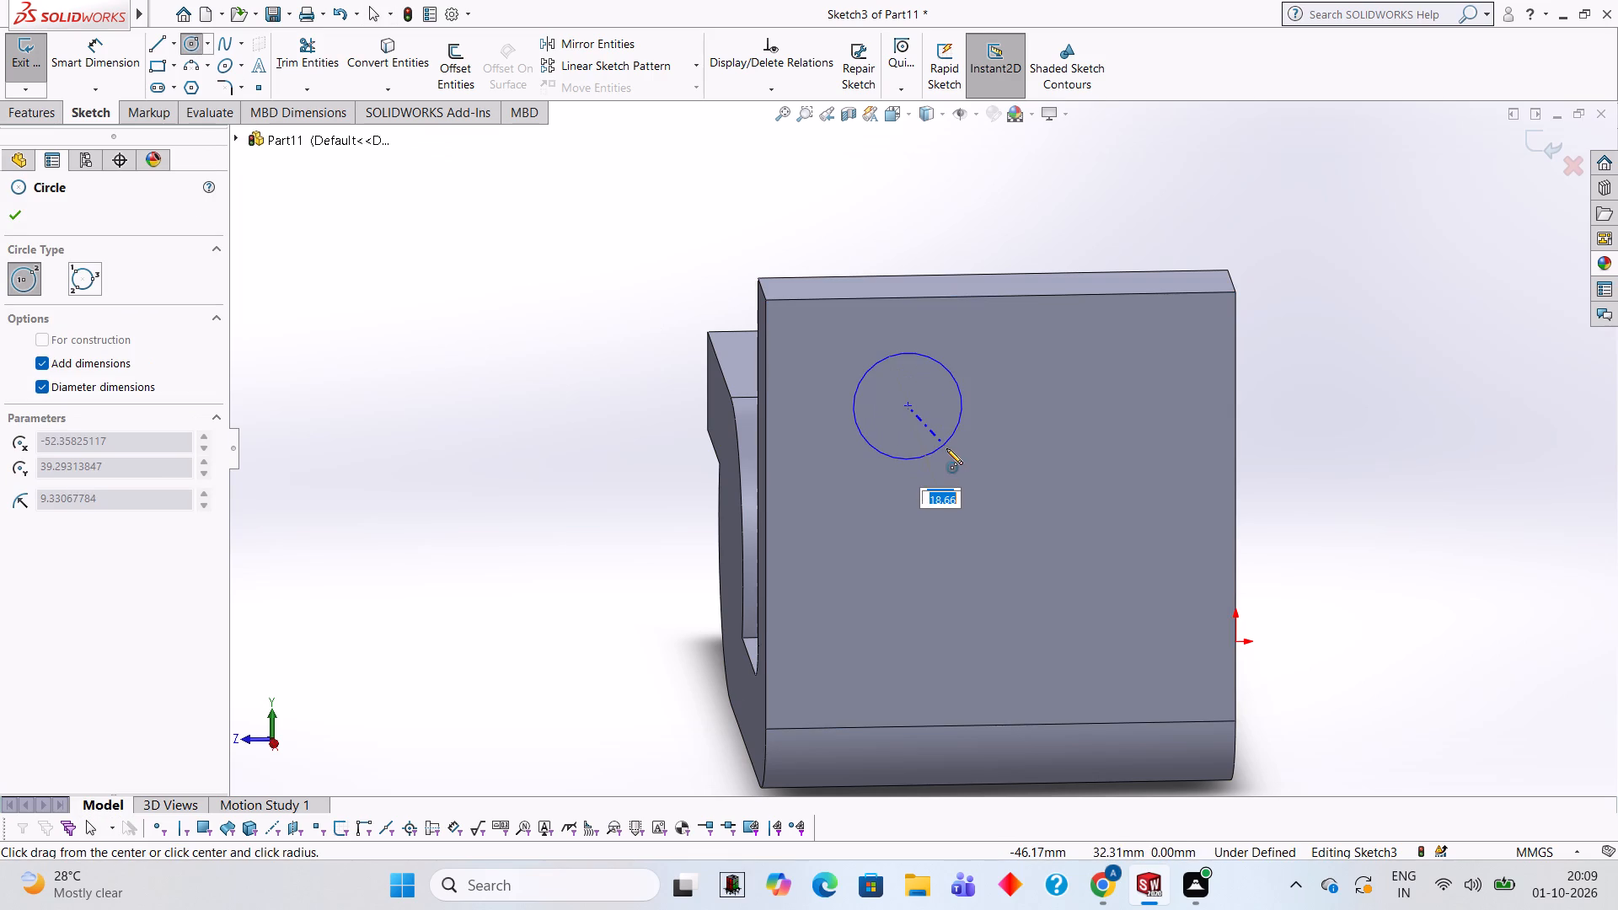
pyautogui.write('12')
pyautogui.press('Return')
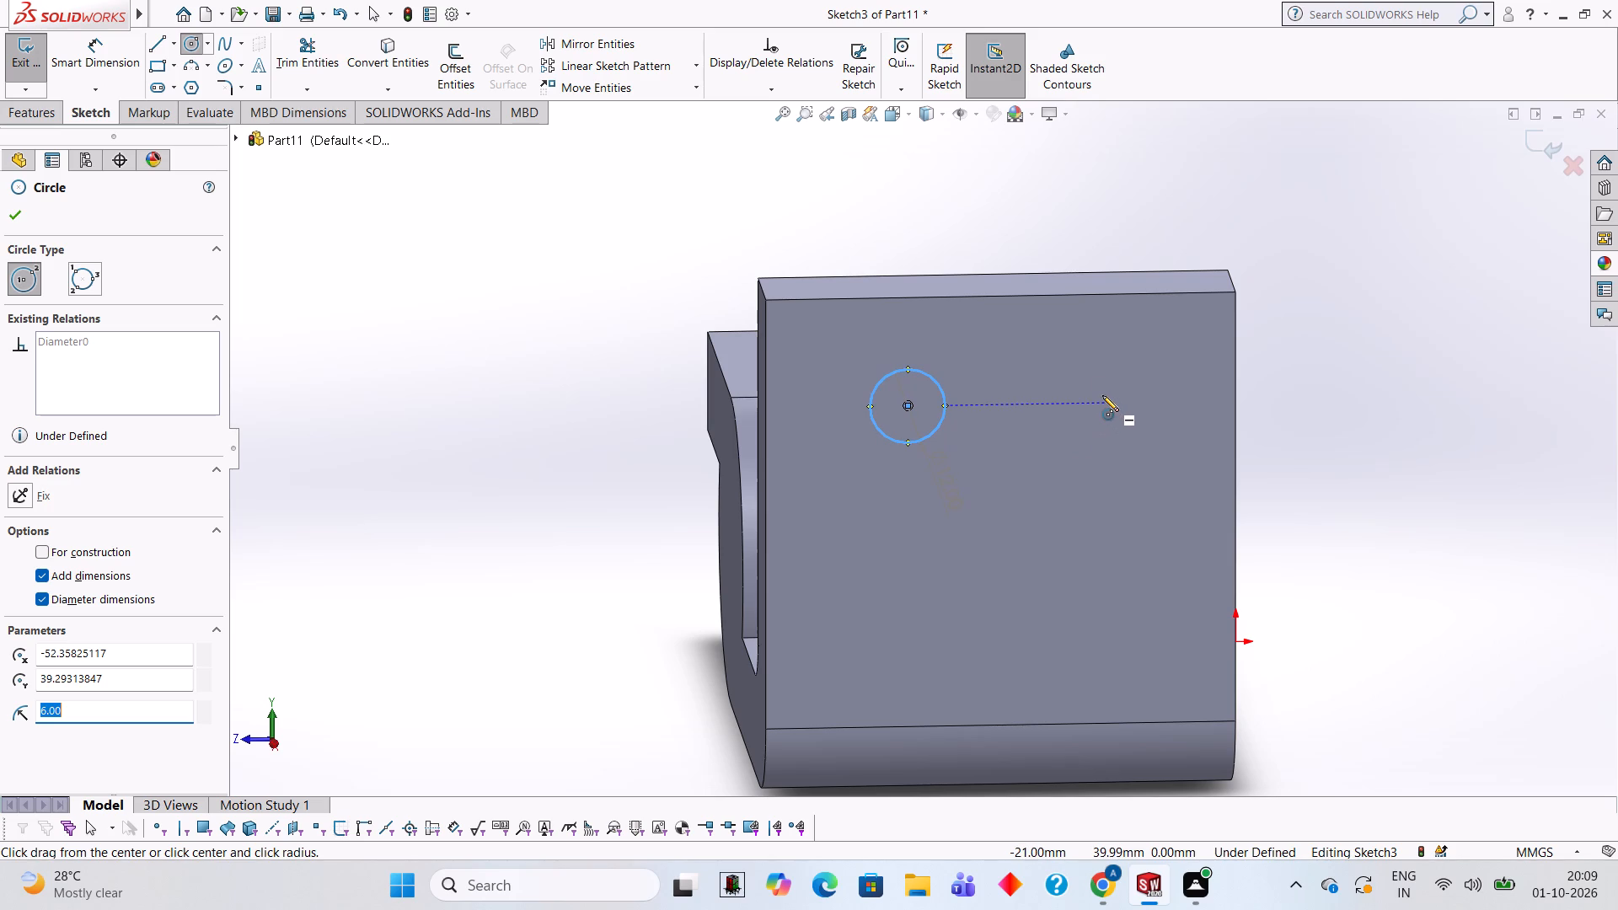
pyautogui.click(1102, 395)
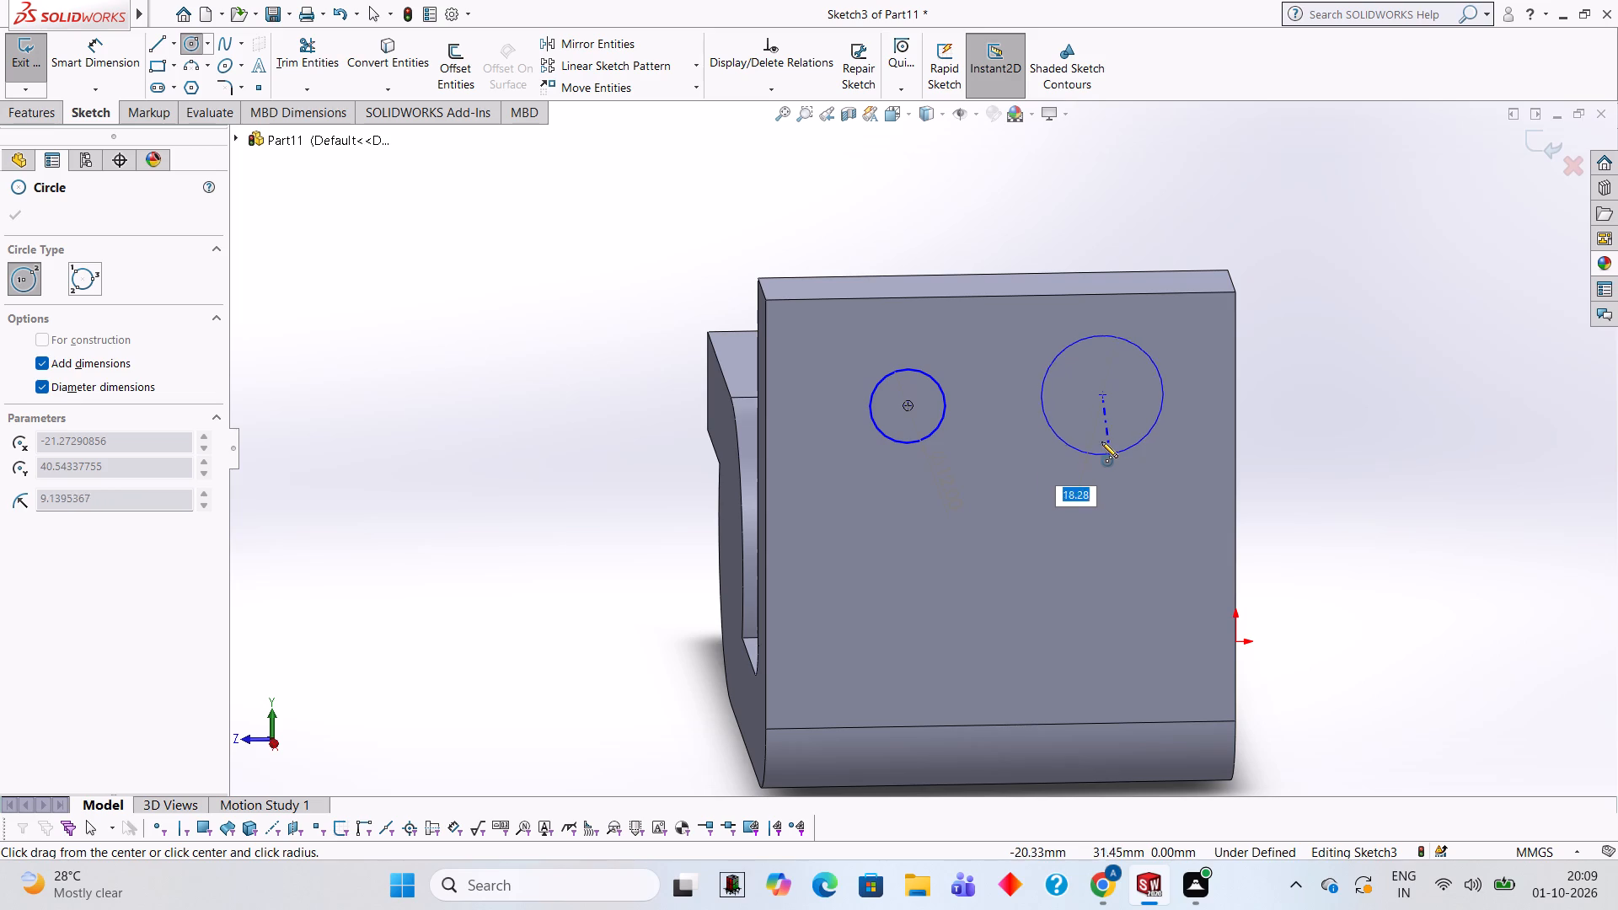
pyautogui.write('12')
pyautogui.press('Return')
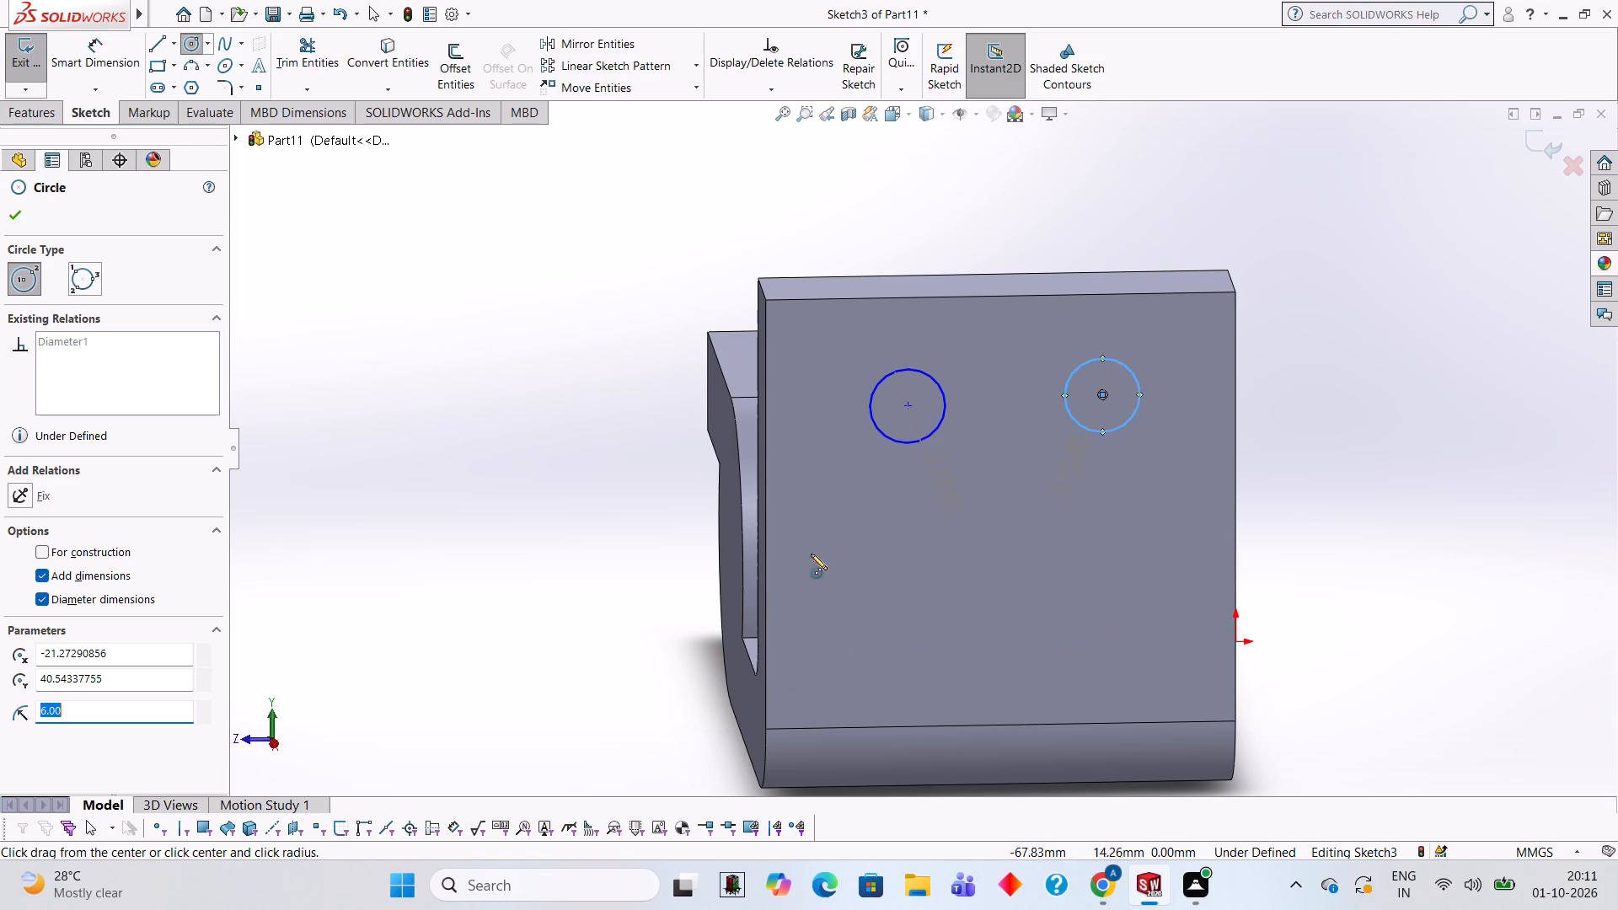
# Dimension both circle centres 16 mm from the top edge of the vertical arm's outer face.
pyautogui.moveTo(858, 597); pyautogui.dragTo(1023, 614, button='middle')
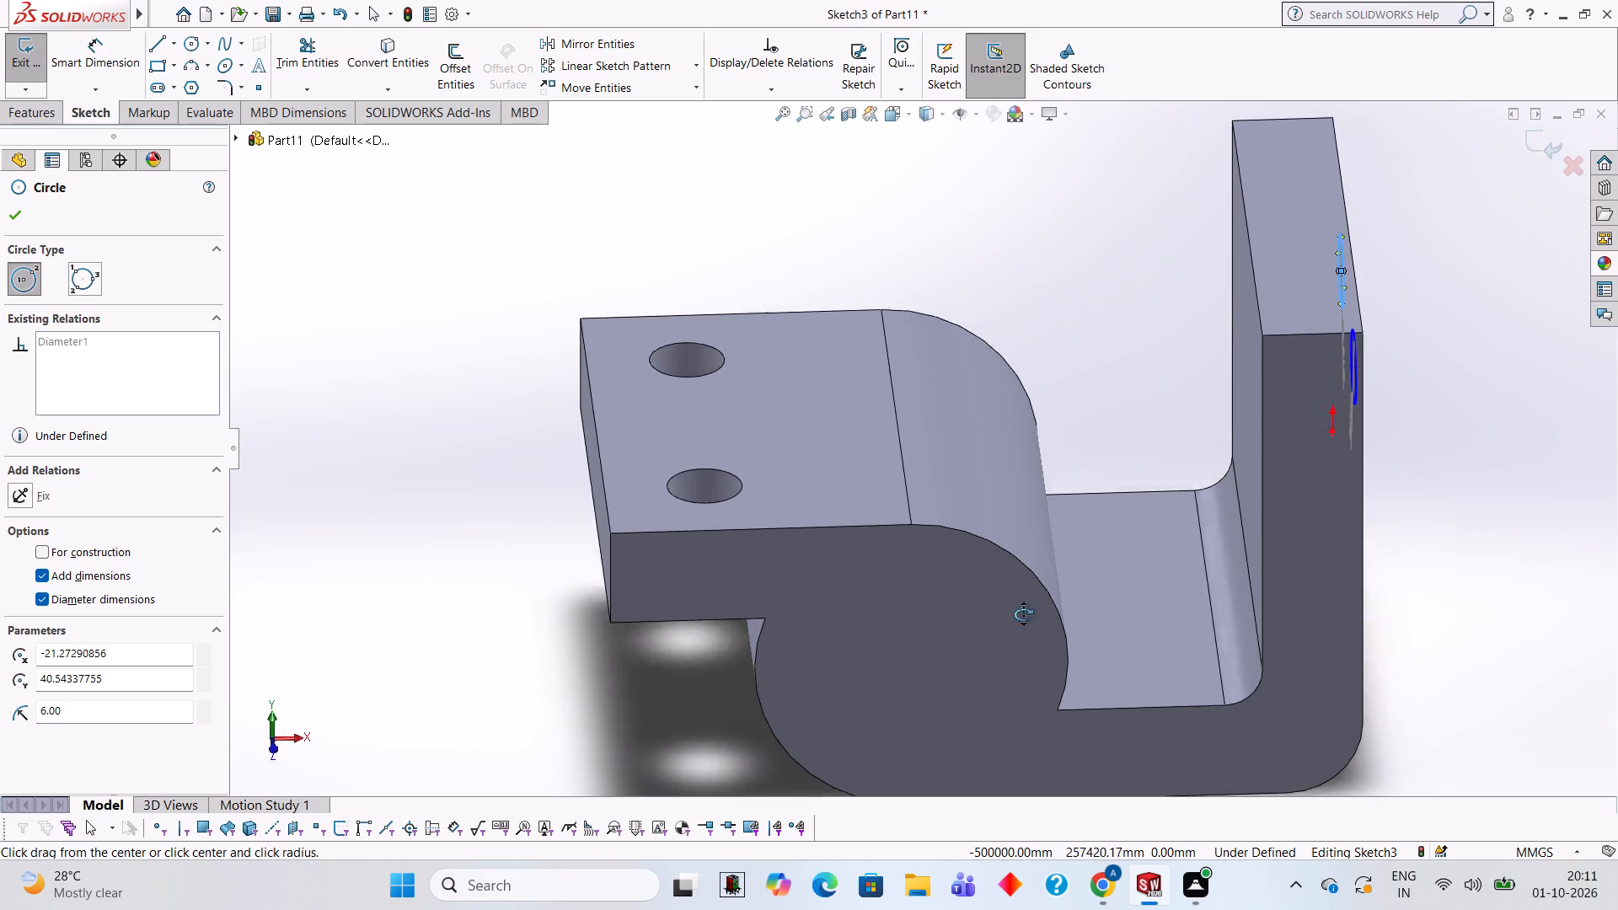
pyautogui.moveTo(1023, 614); pyautogui.dragTo(988, 598, button='middle')
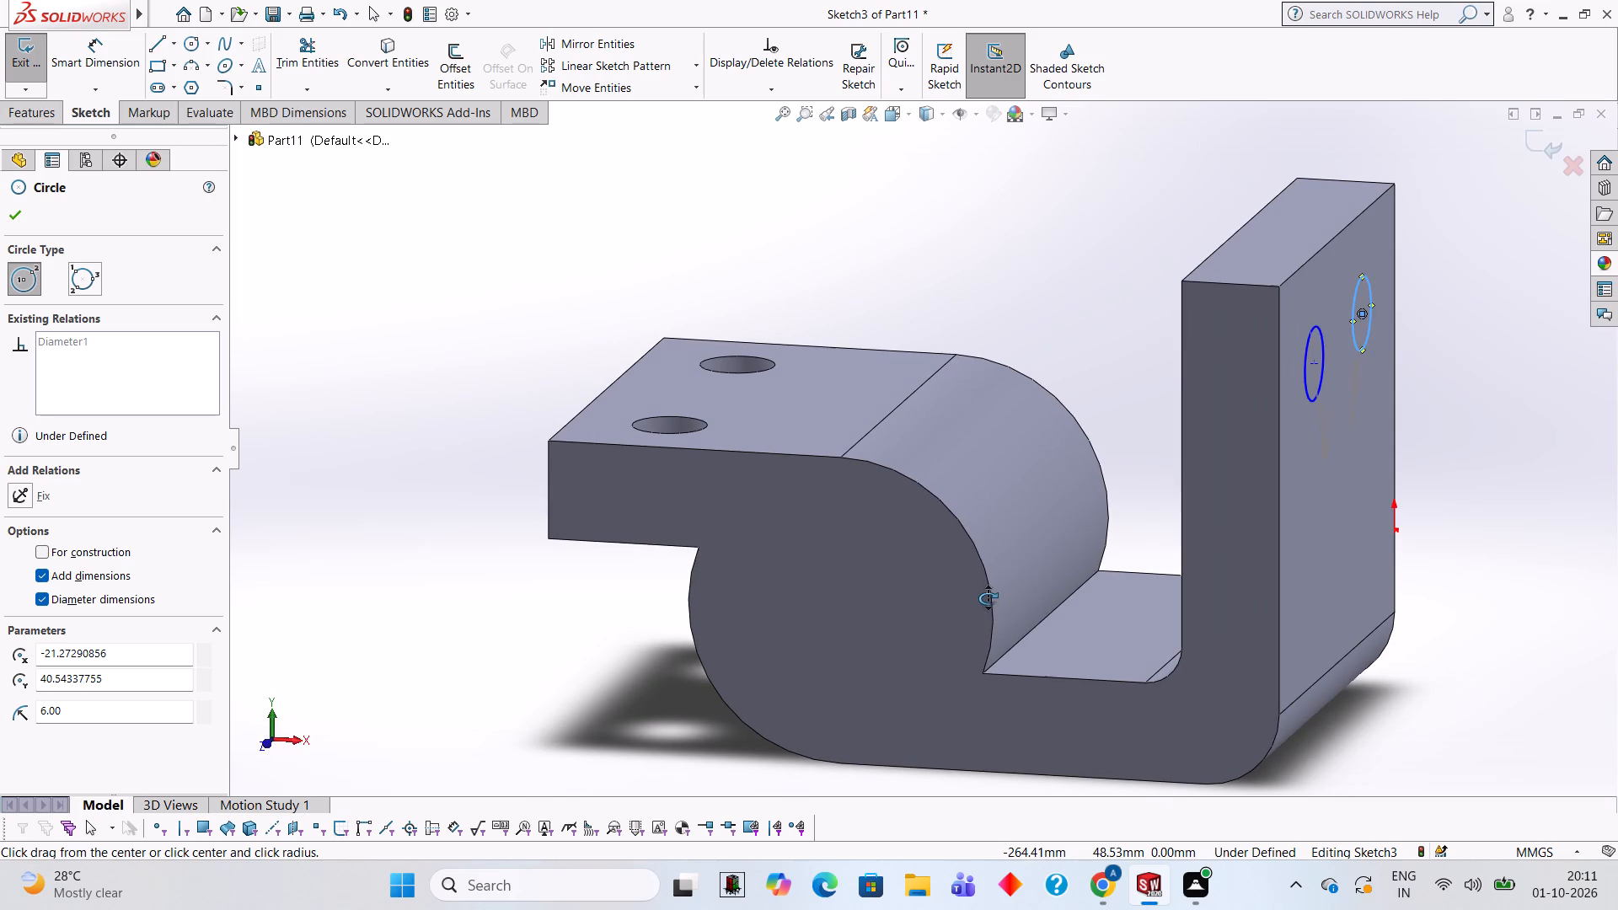
pyautogui.moveTo(988, 598); pyautogui.dragTo(849, 574, button='middle')
pyautogui.scroll(-1, 842, 570)
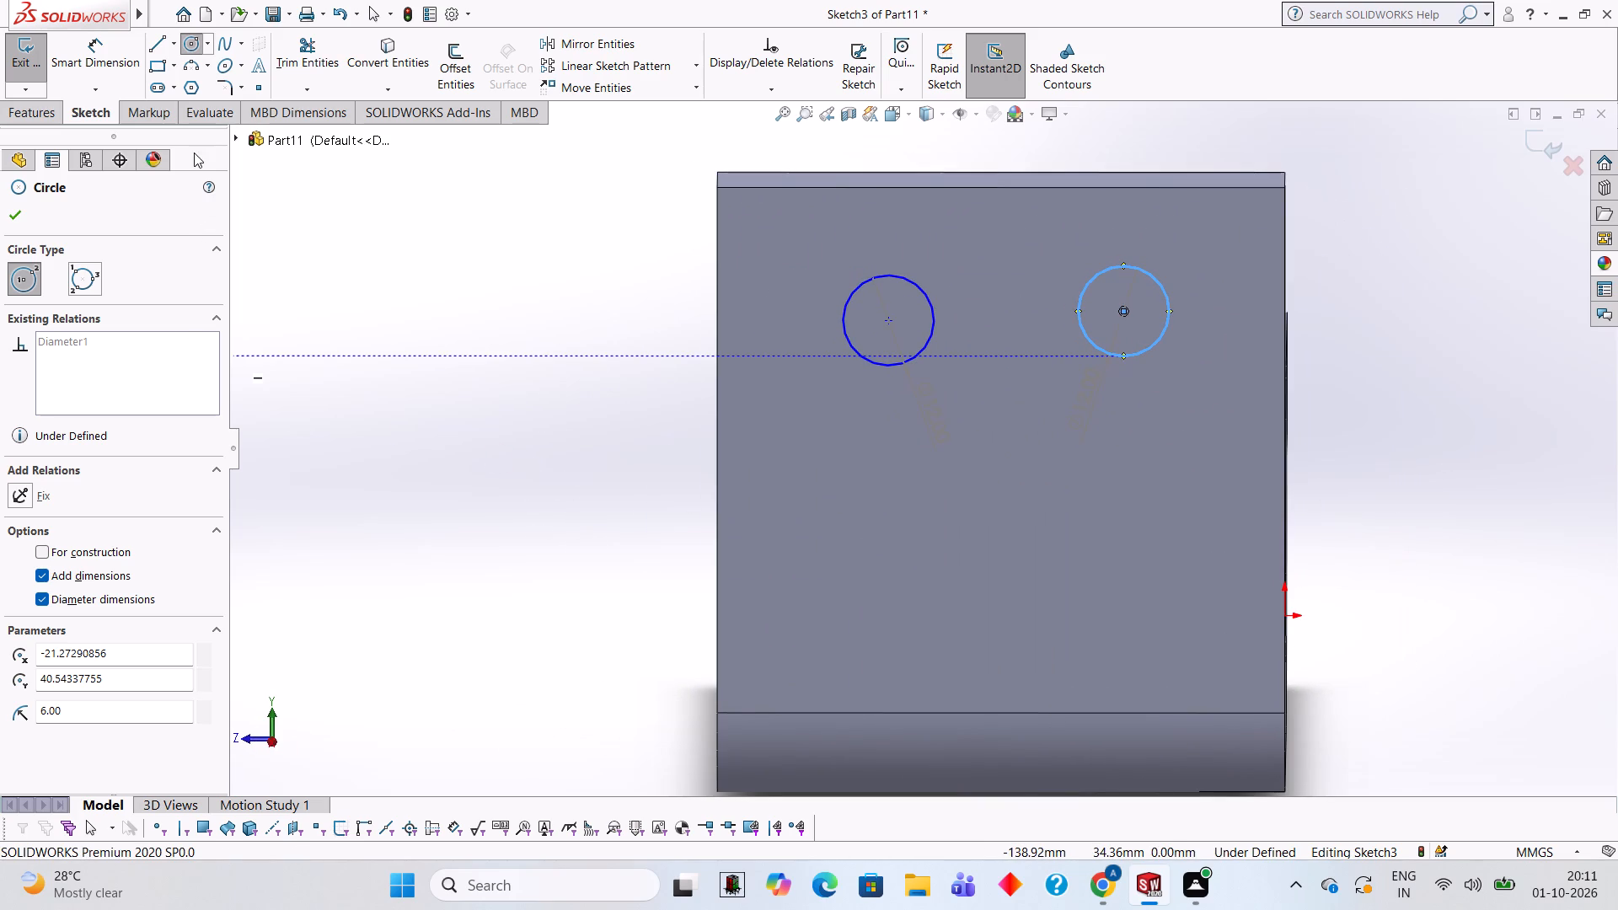
pyautogui.click(94, 45)
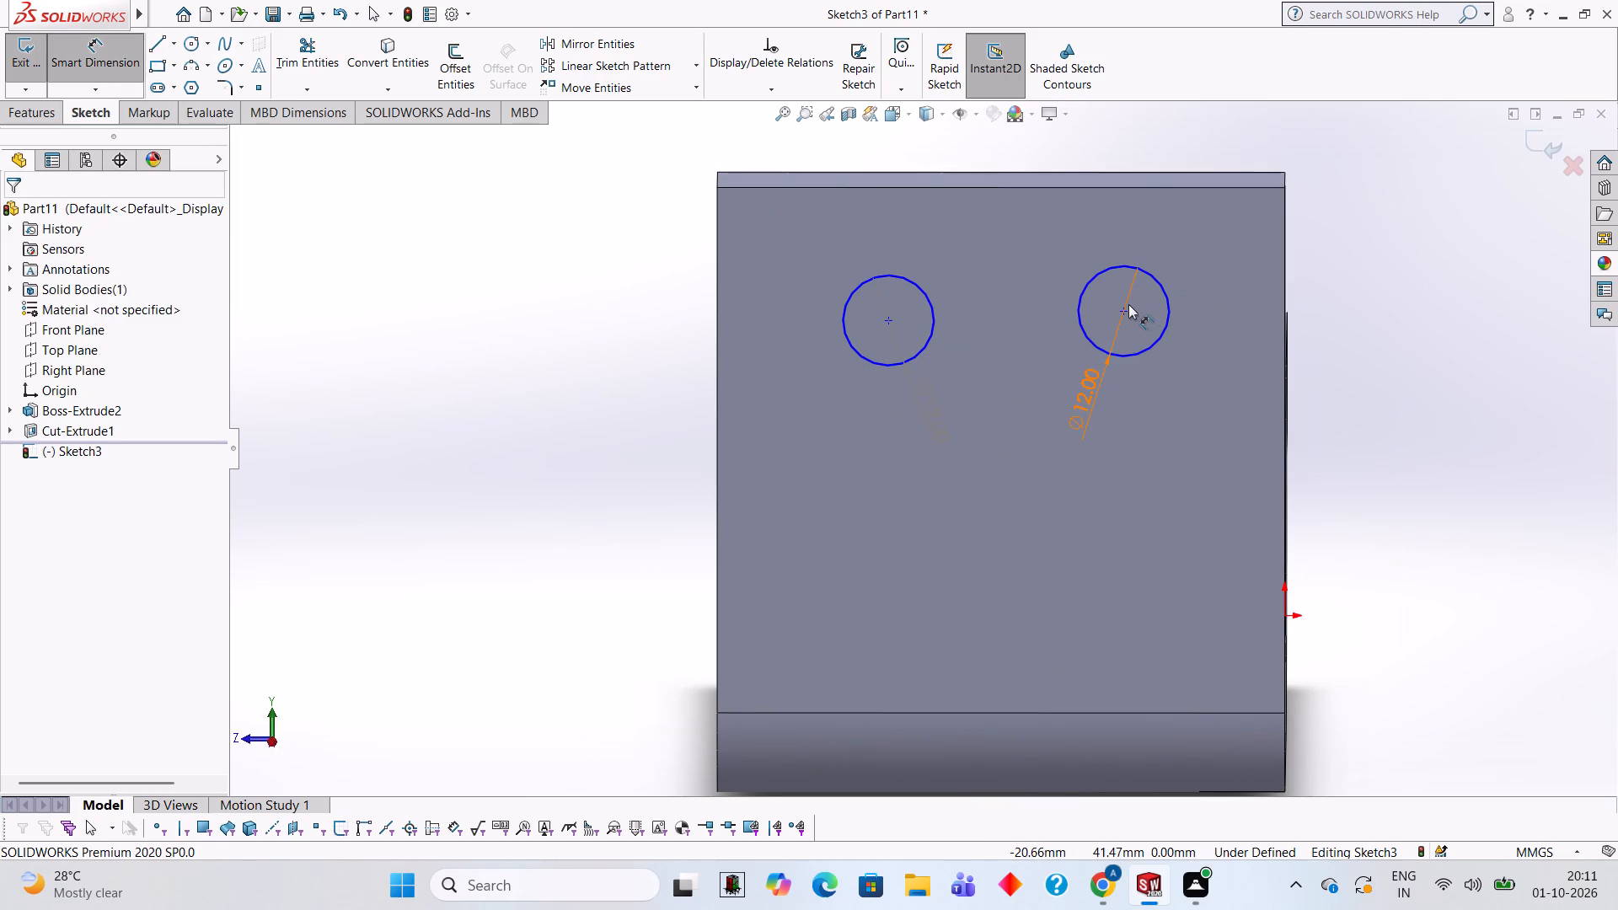
pyautogui.click(1125, 307)
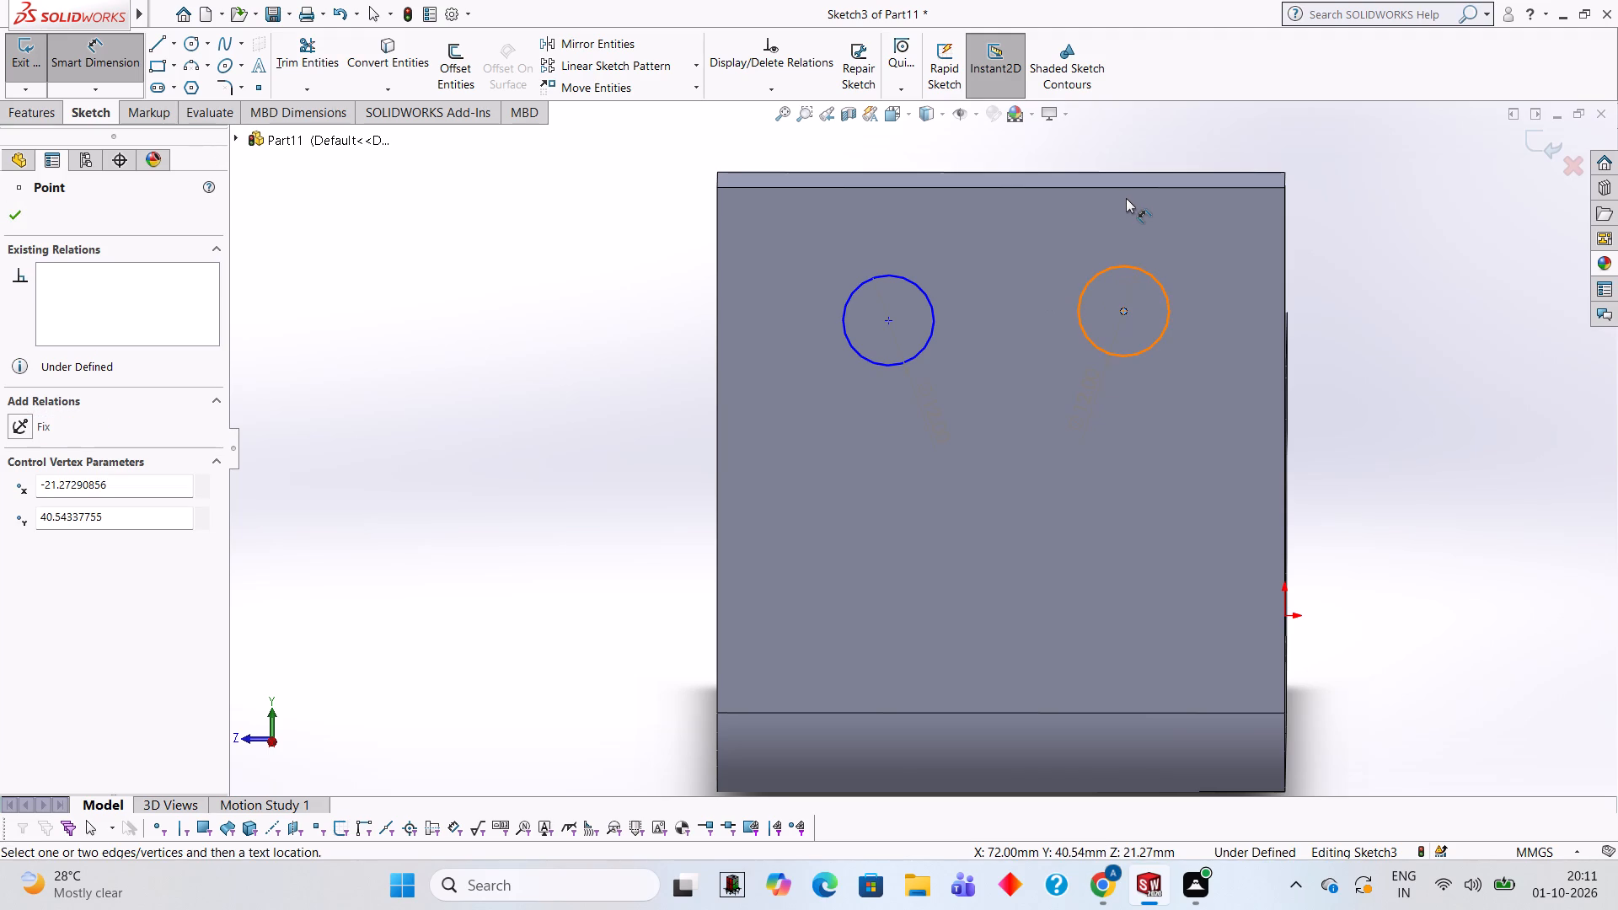
pyautogui.click(1131, 189)
pyautogui.click(1424, 233)
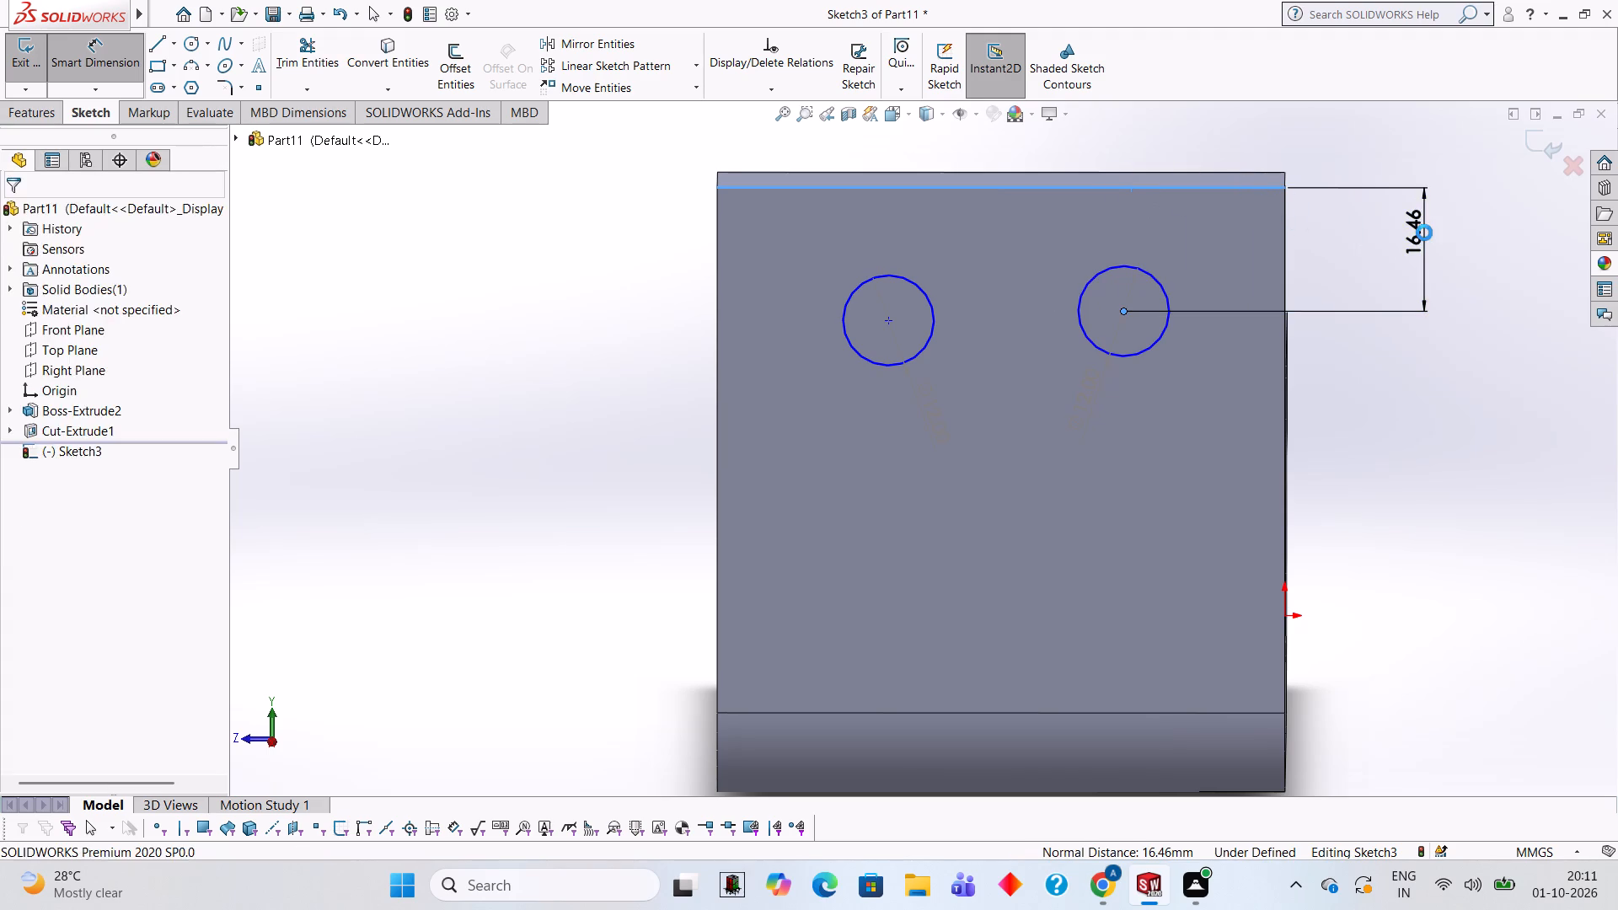
pyautogui.write('16')
pyautogui.press('Return')
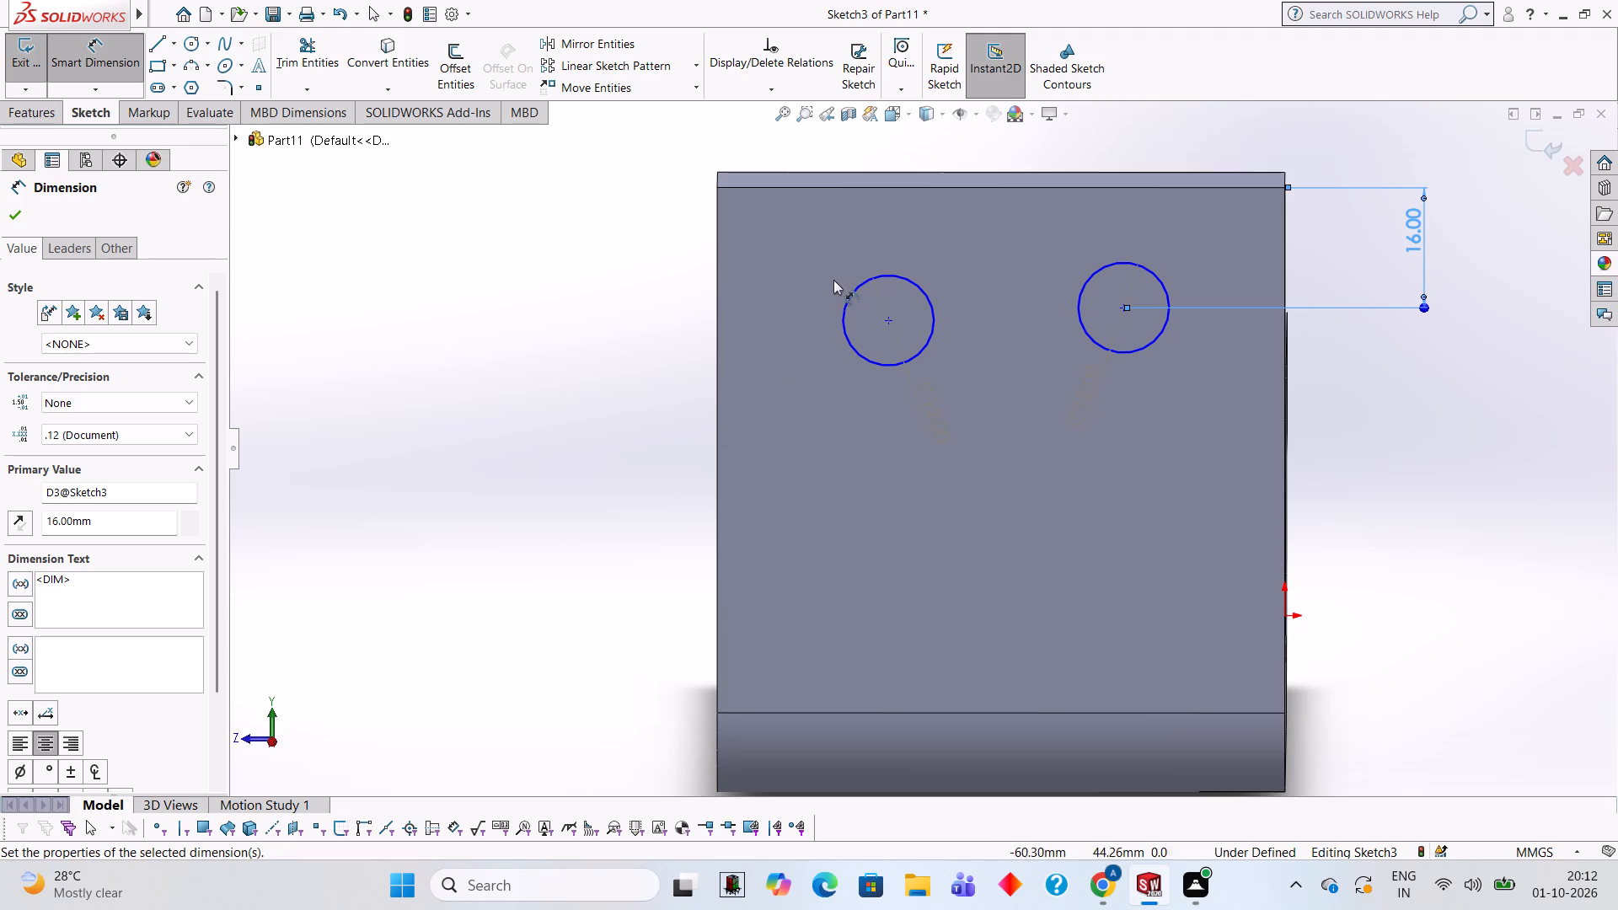
pyautogui.click(885, 323)
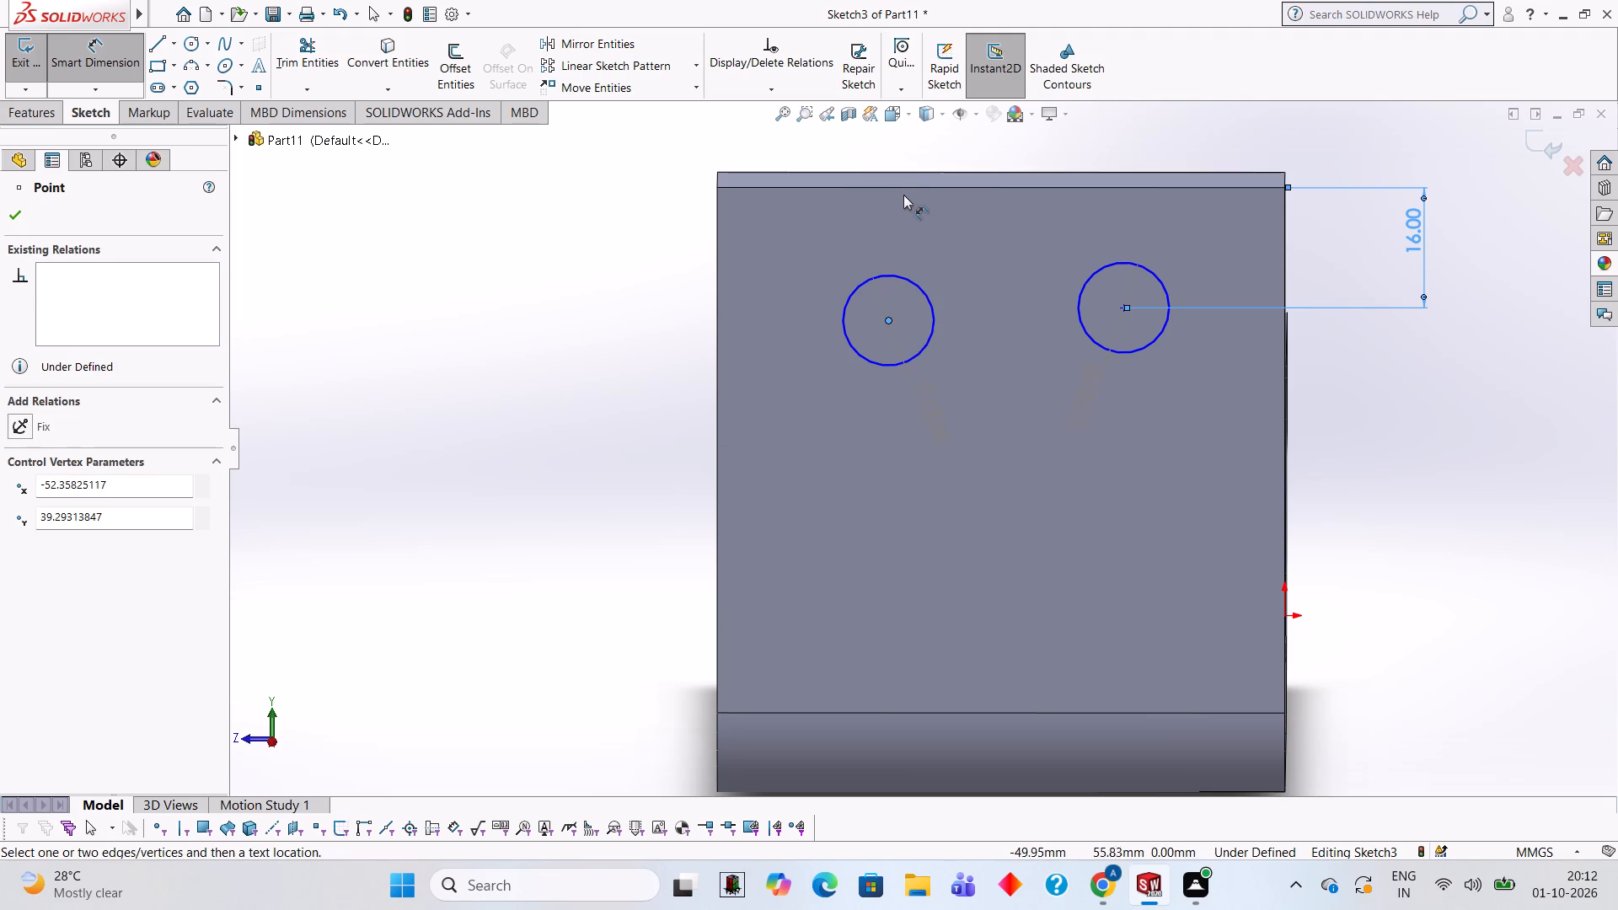
pyautogui.click(897, 186)
pyautogui.click(601, 212)
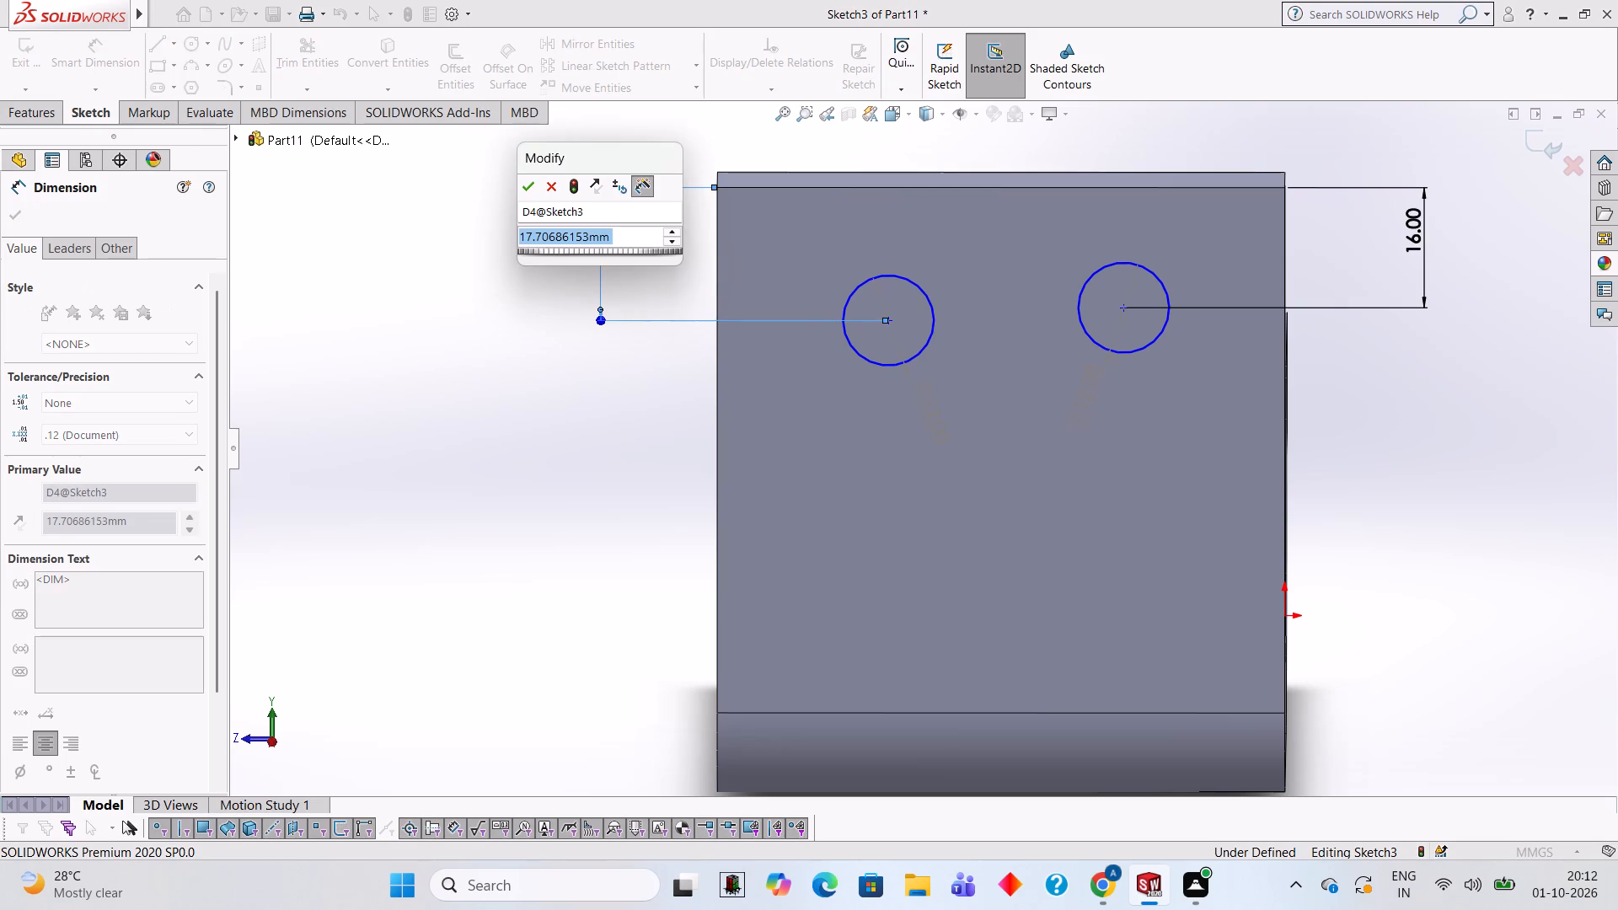
pyautogui.write('16')
pyautogui.press('Return')
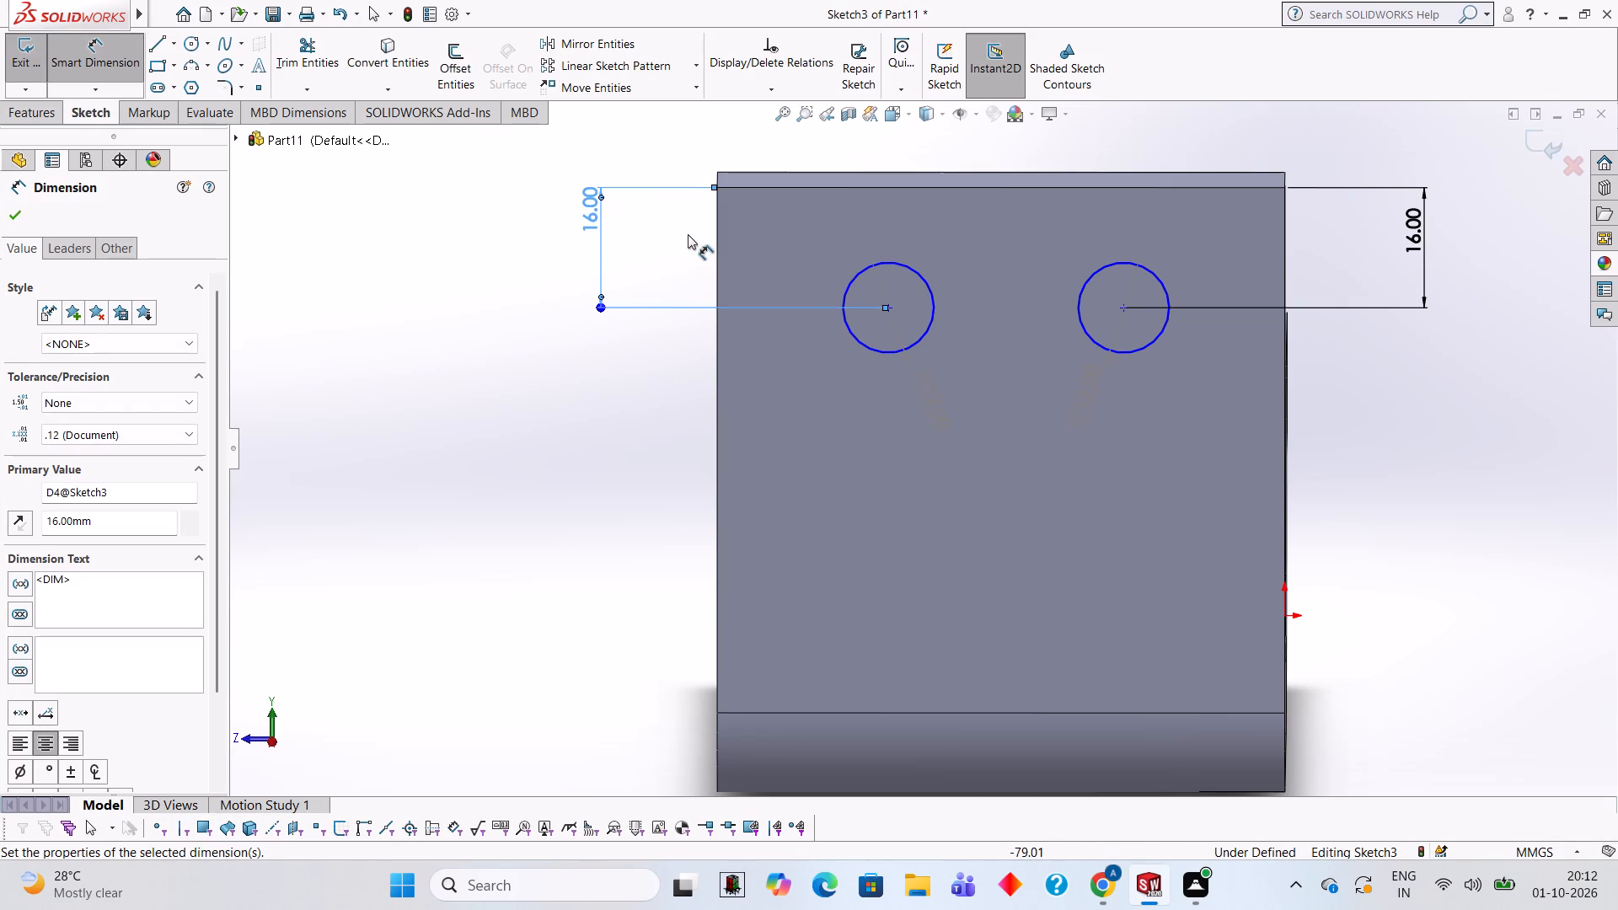
pyautogui.click(588, 361)
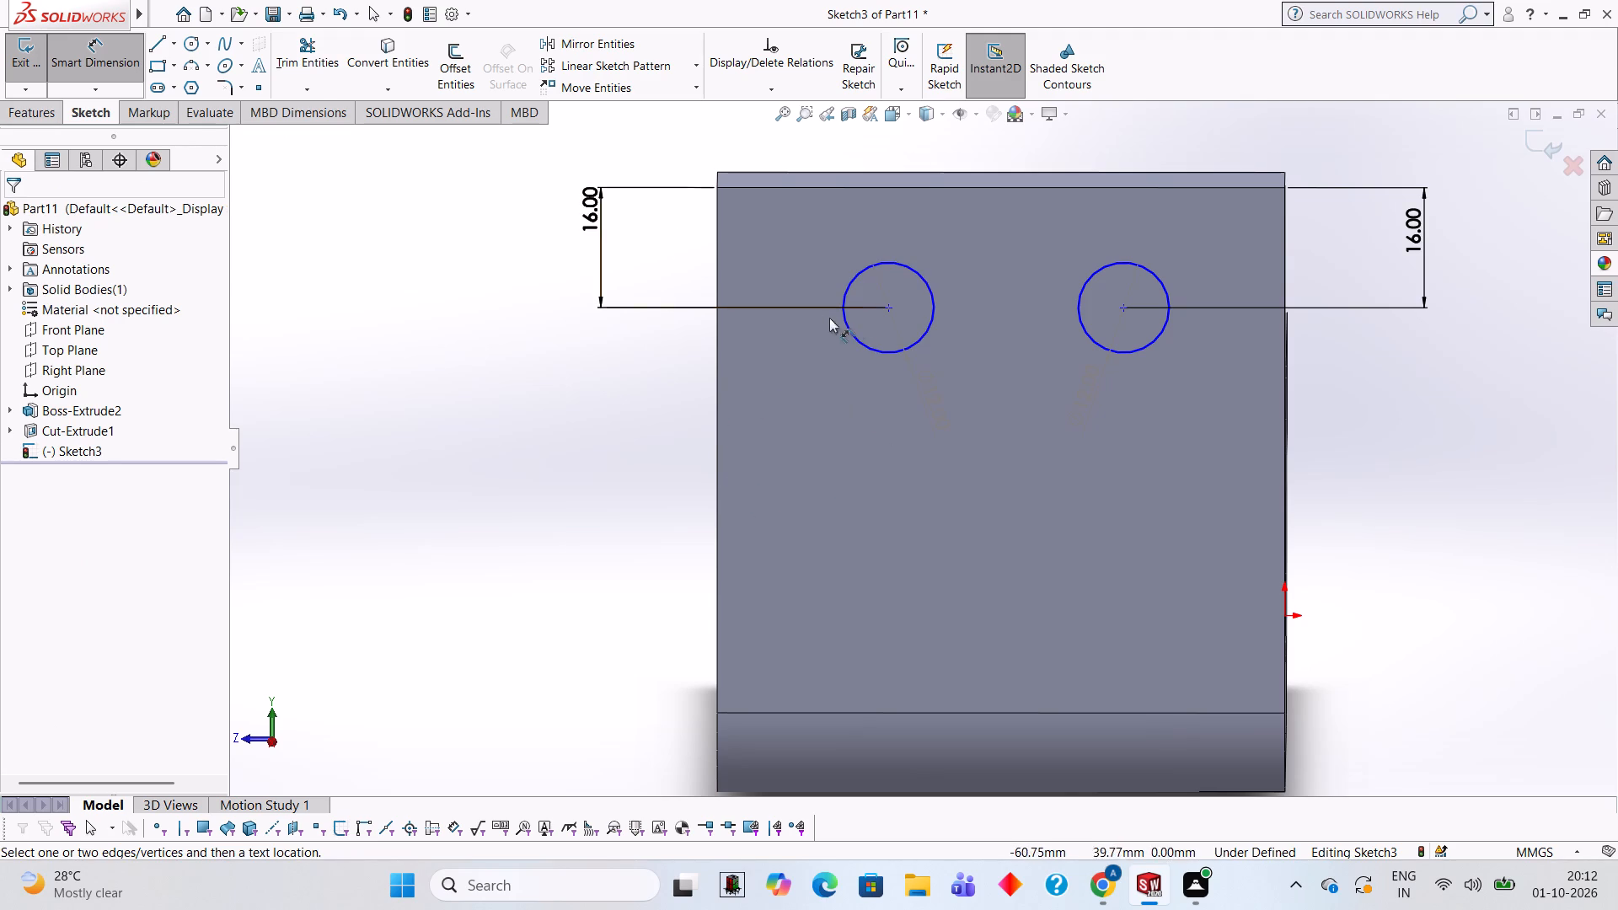
# Dimension each circle's centre 16 mm from the nearest side edge of the vertical arm's face.
pyautogui.click(887, 305)
pyautogui.click(715, 257)
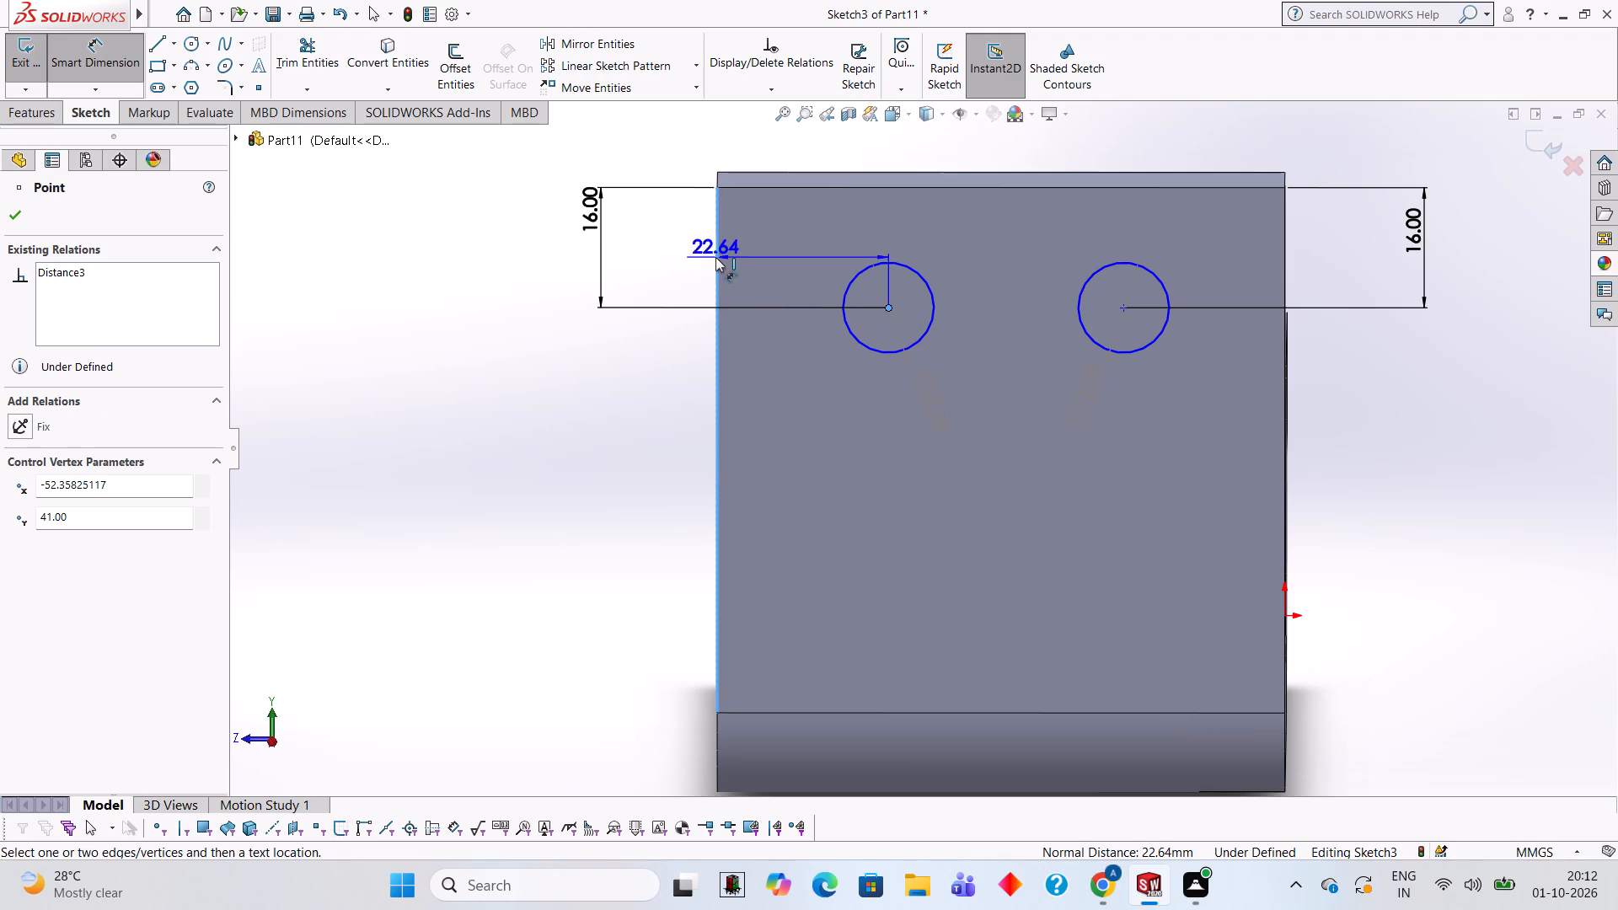
pyautogui.click(490, 313)
pyautogui.write('16')
pyautogui.press('Return')
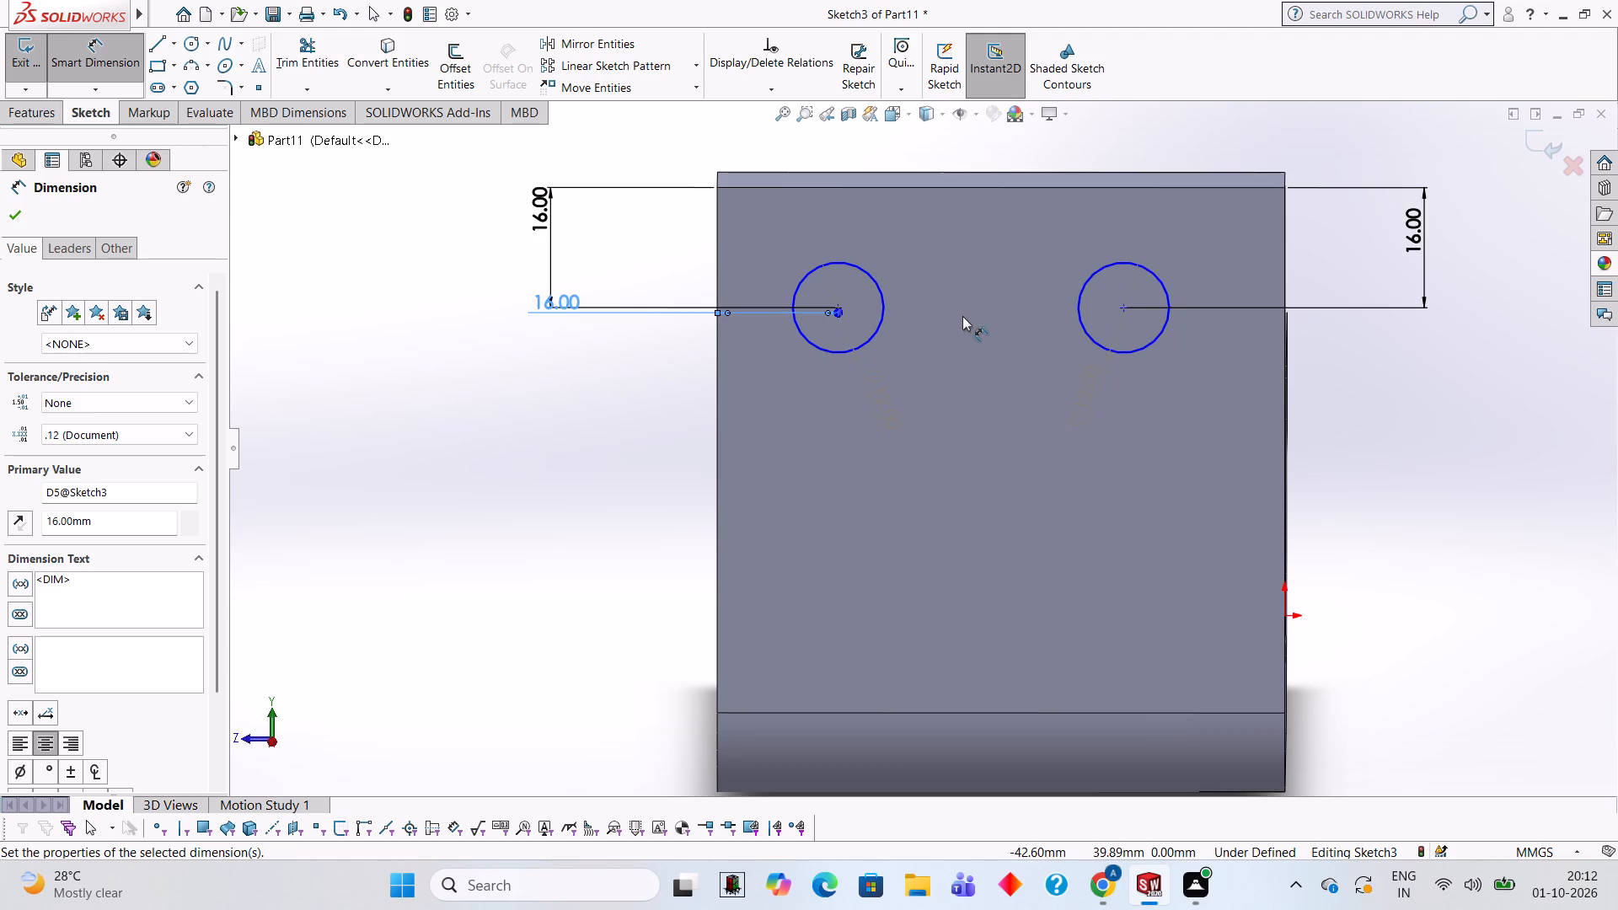
pyautogui.click(1124, 307)
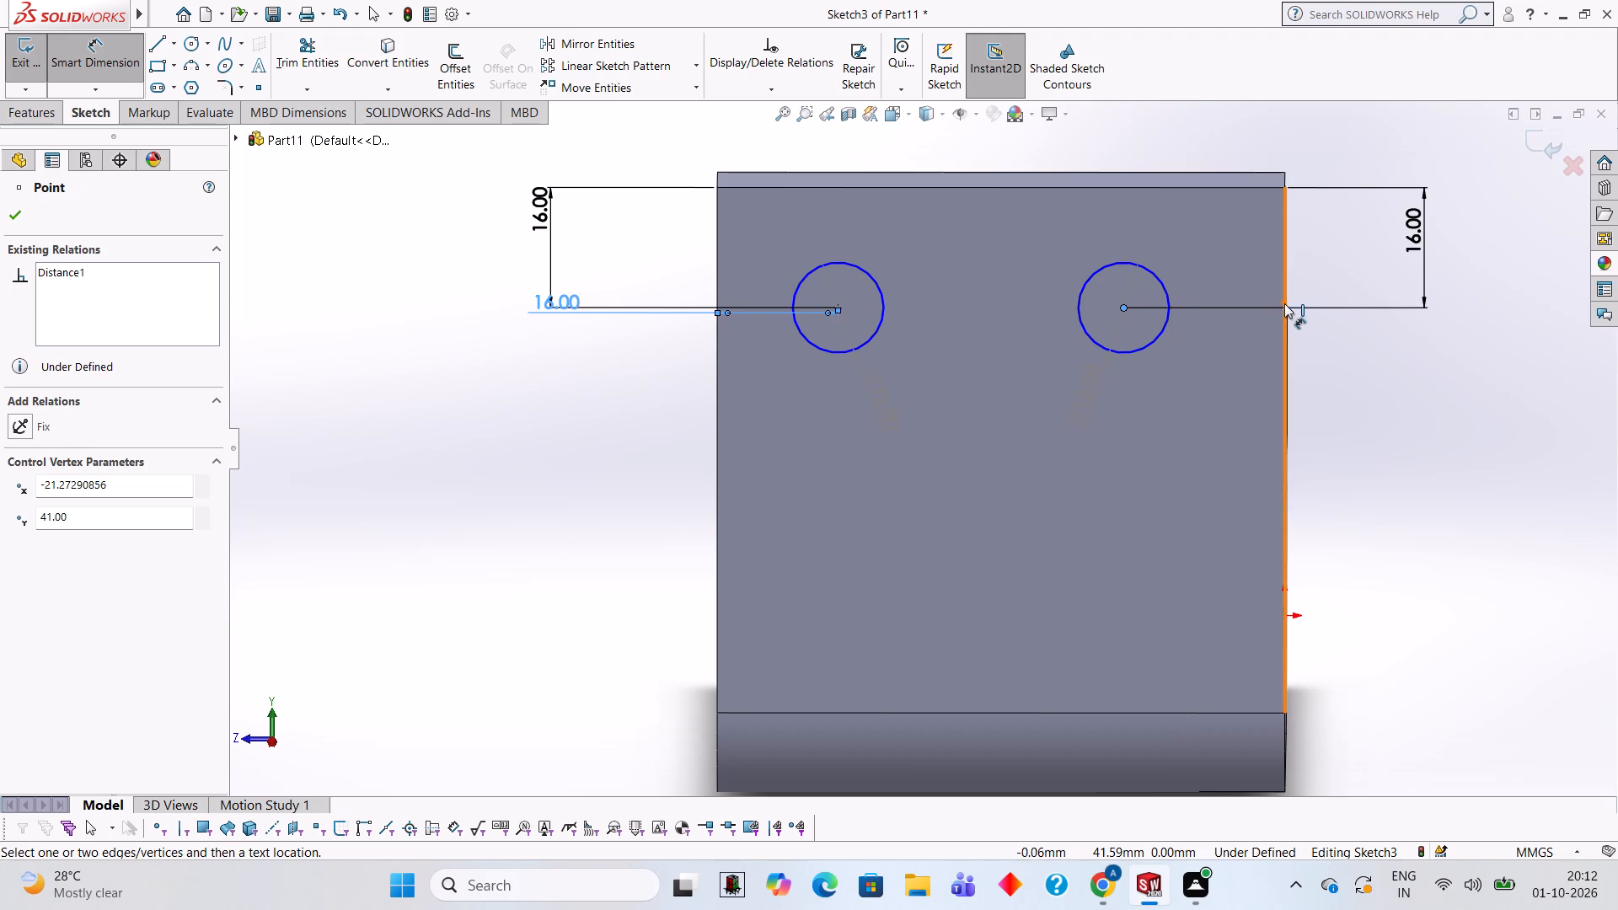
pyautogui.click(1284, 303)
pyautogui.click(1224, 142)
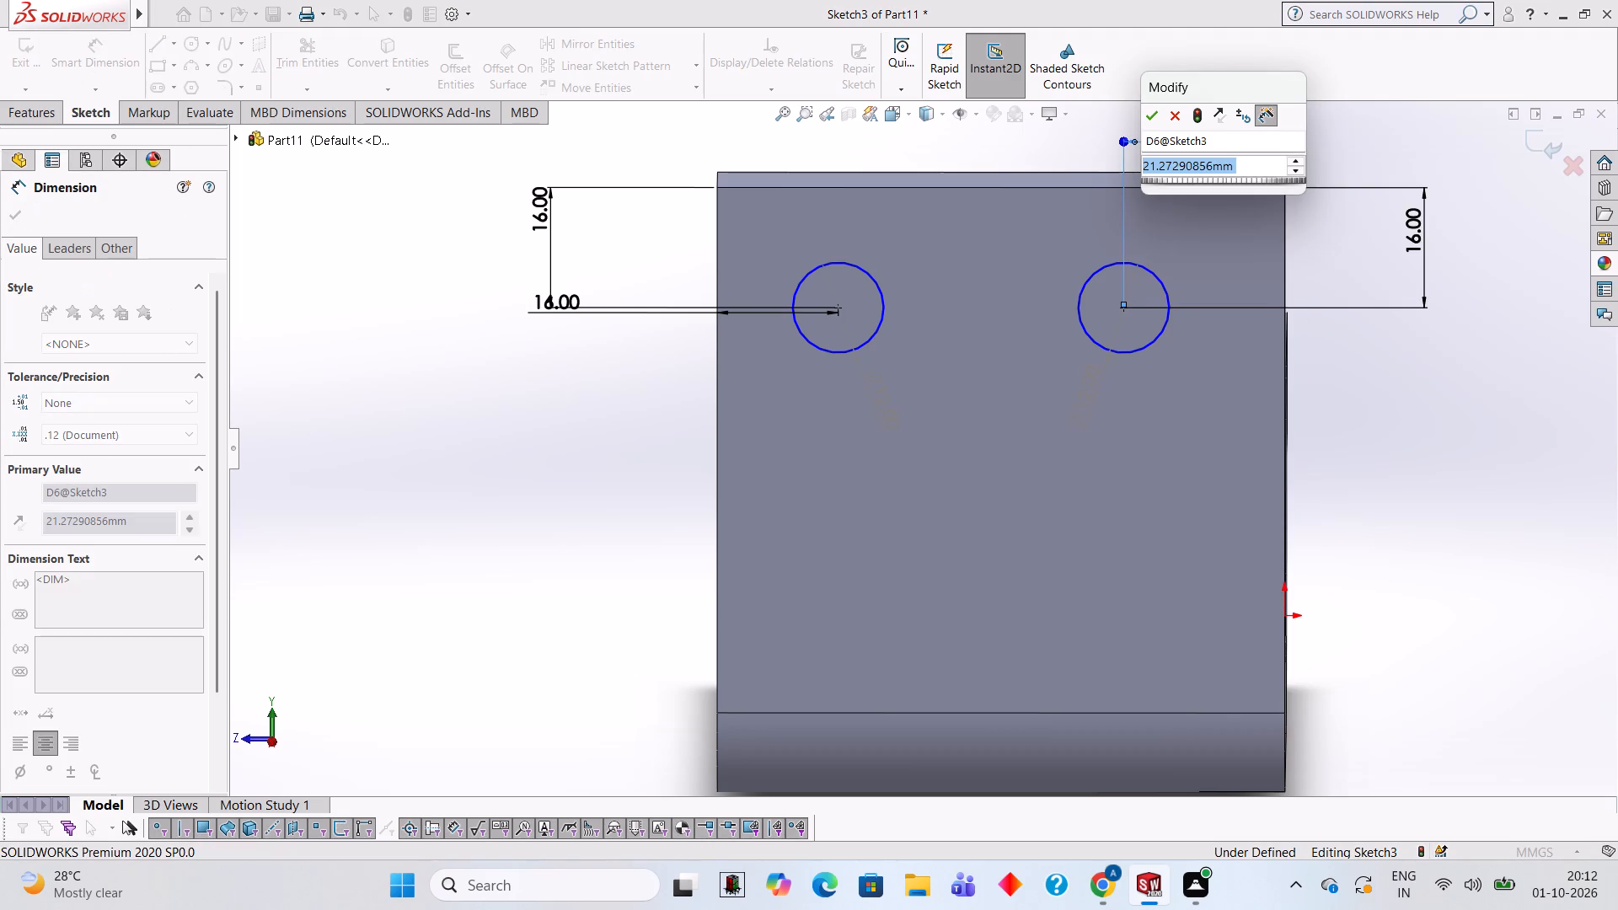
pyautogui.write('16')
pyautogui.press('Return')
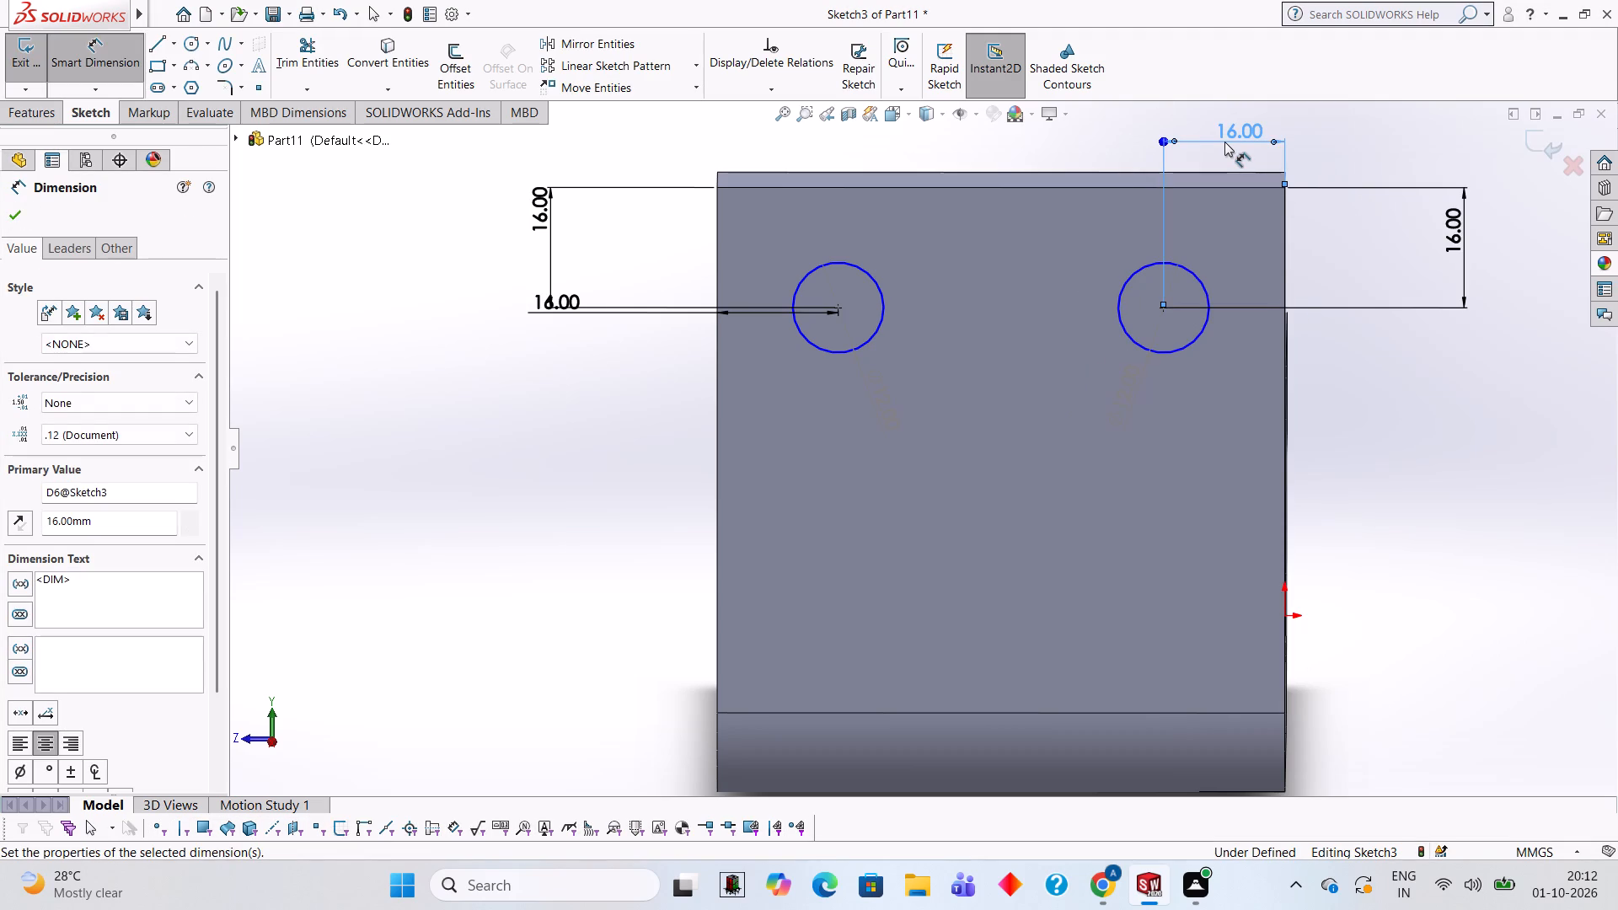
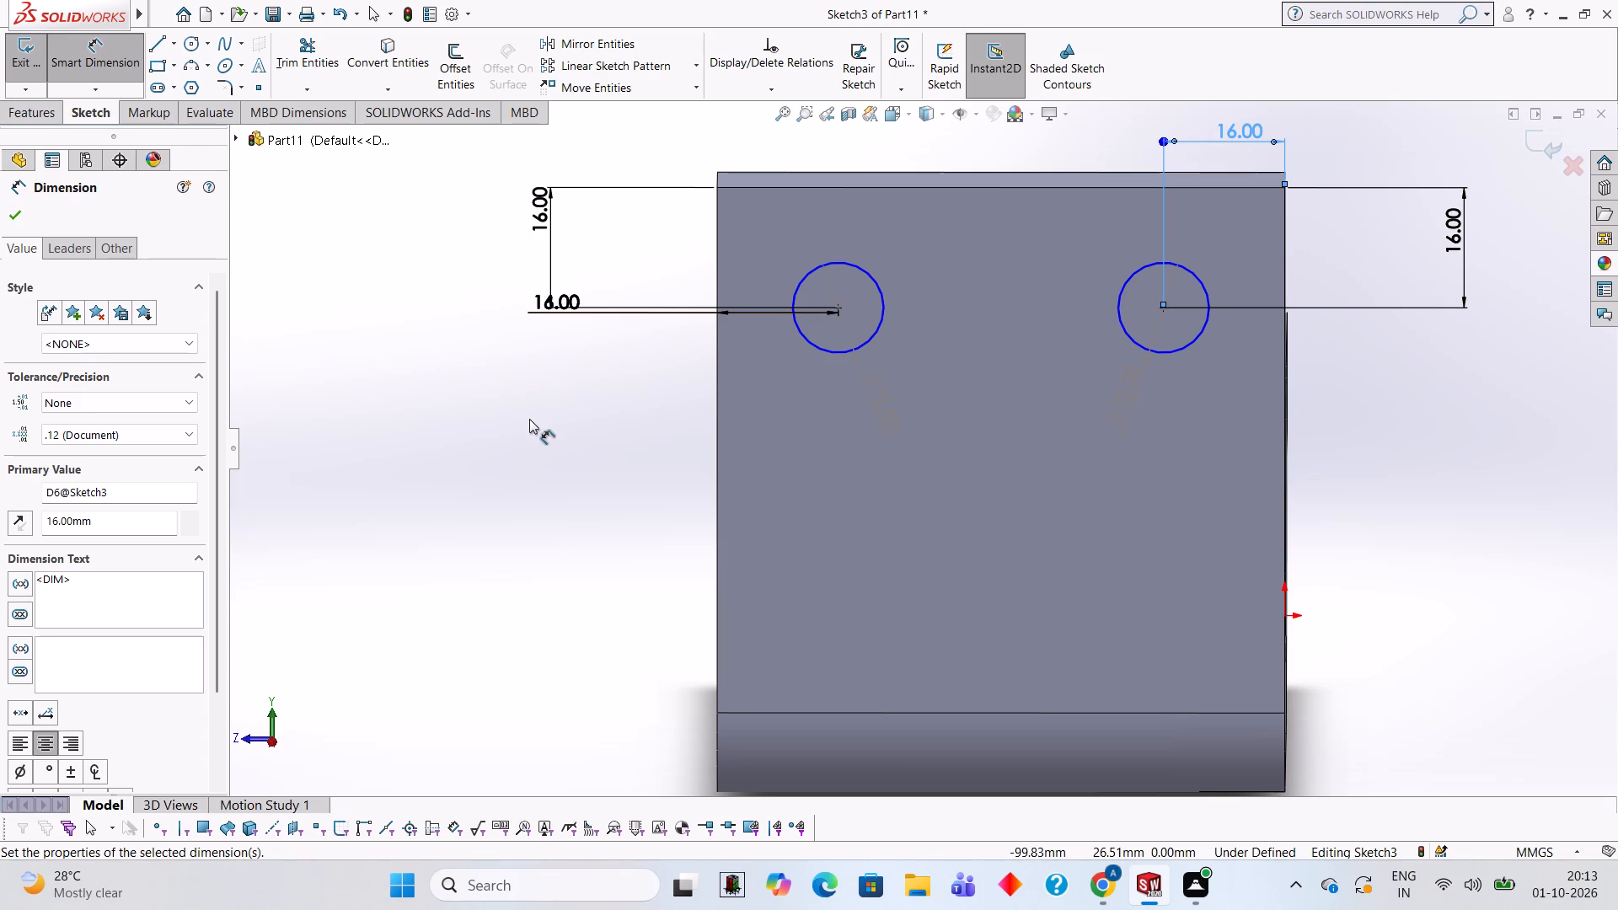
# Cut-extrude the two 12 mm circles through the vertical arm with a blind depth of 75 mm.
pyautogui.moveTo(529, 419); pyautogui.dragTo(580, 447, button='middle')
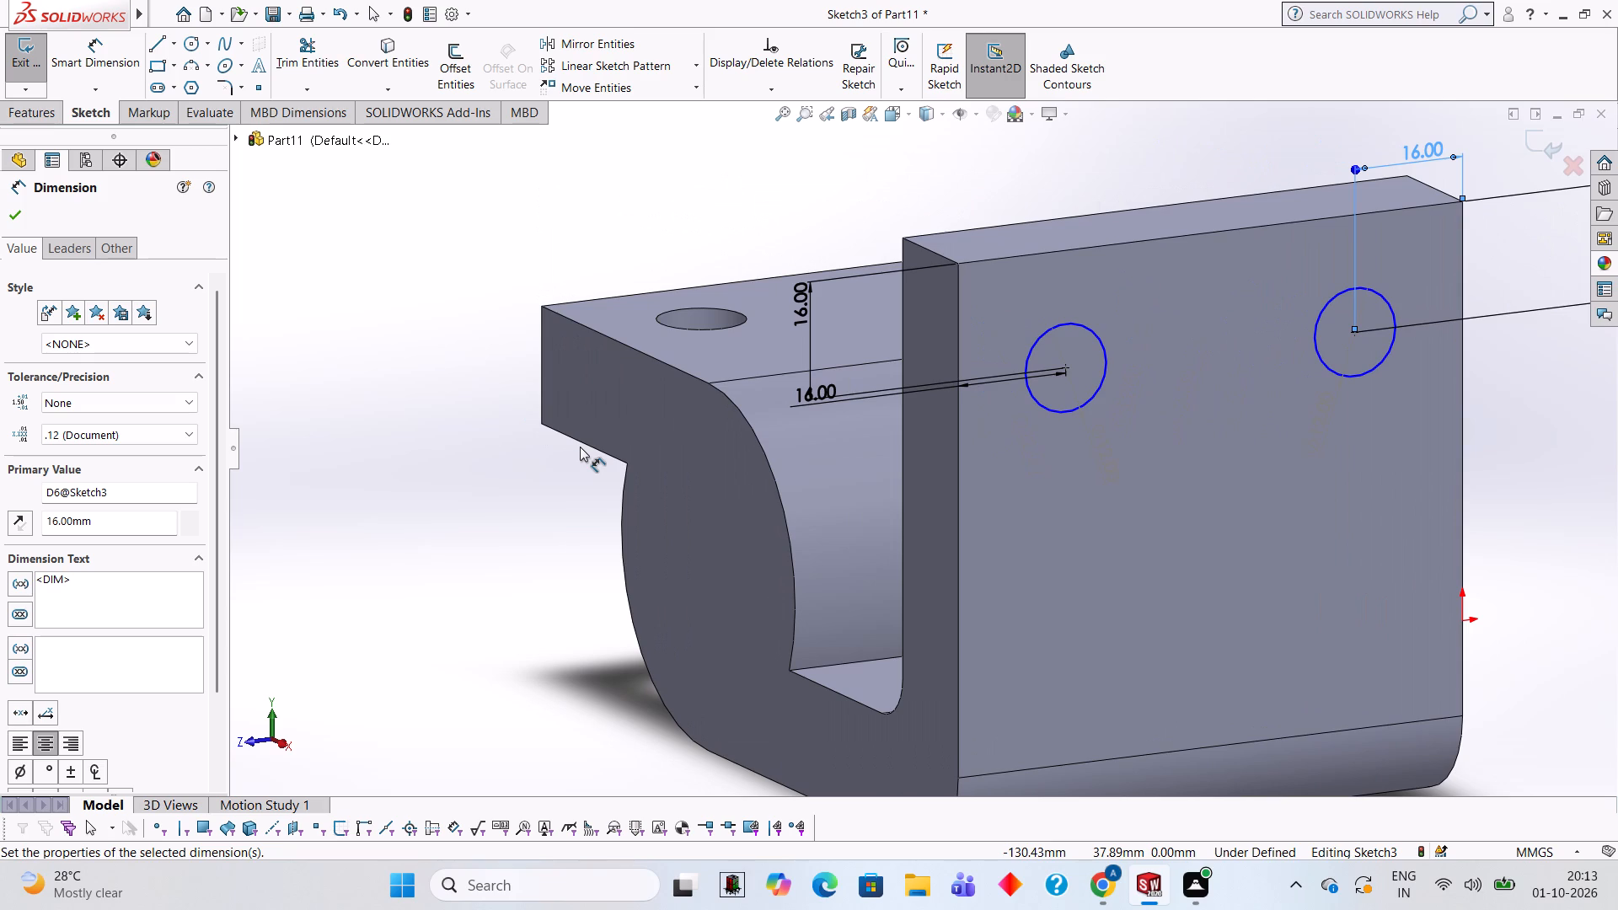
pyautogui.click(59, 110)
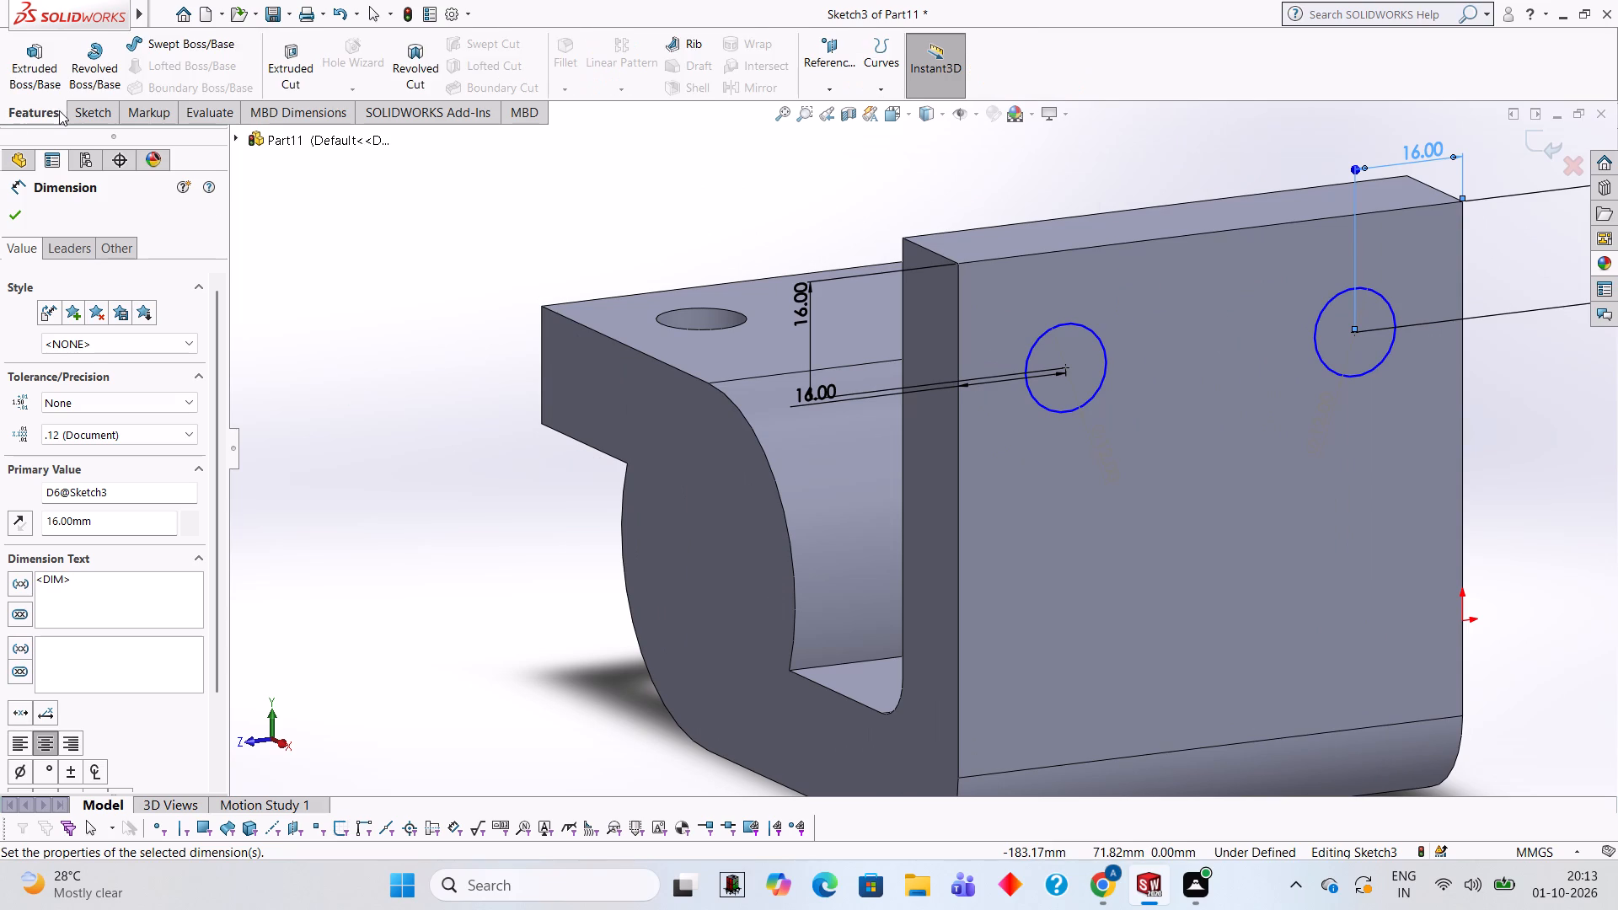
pyautogui.click(283, 69)
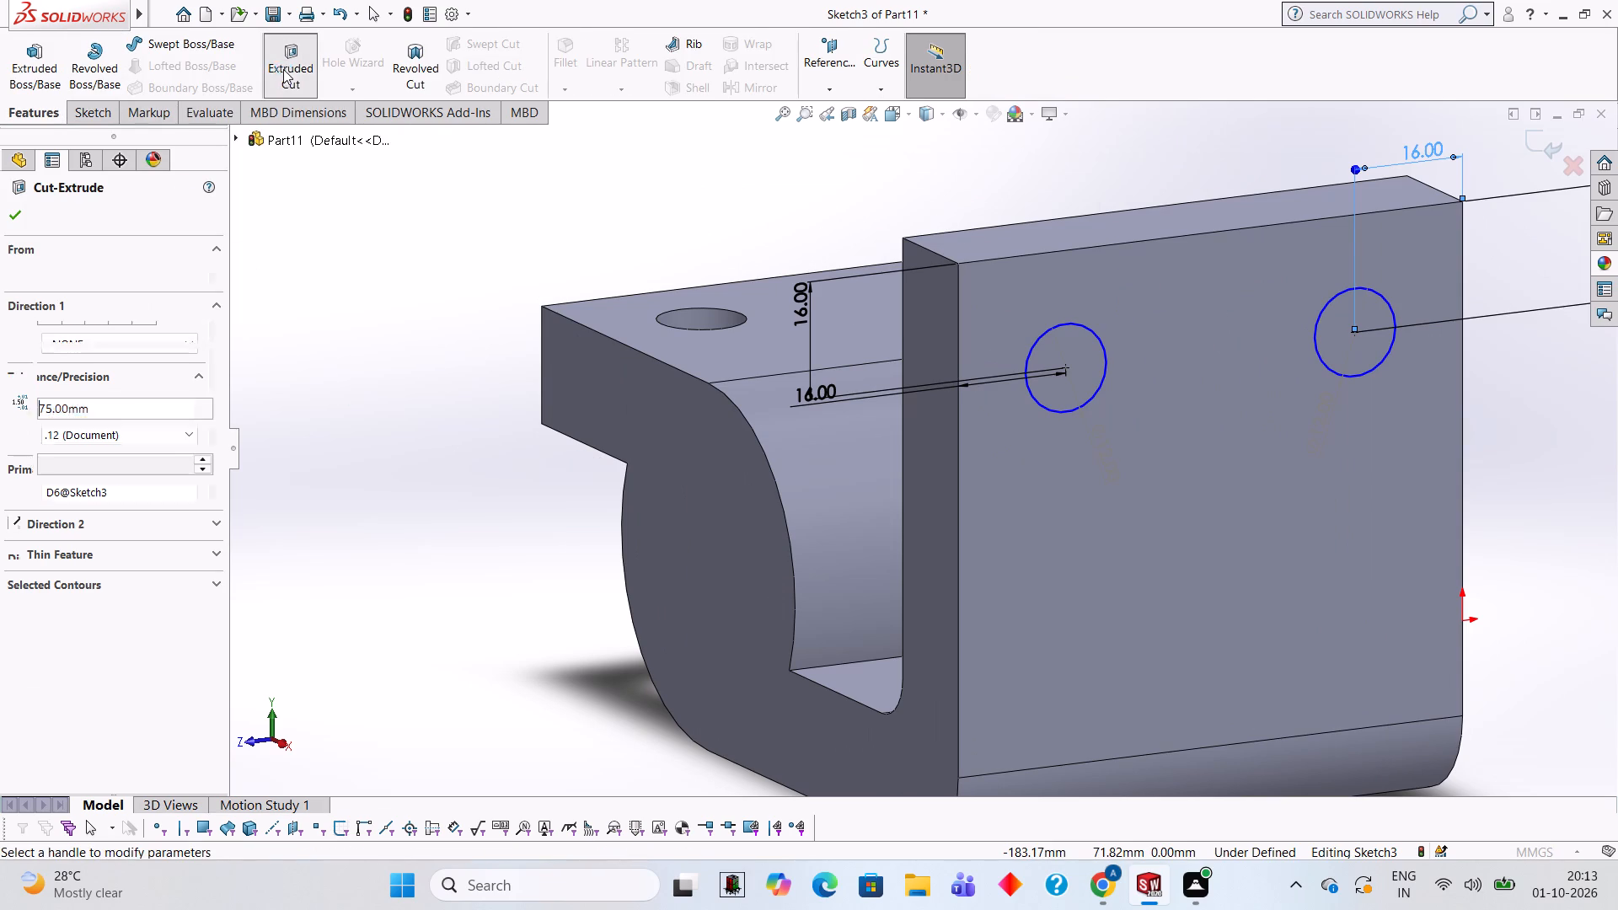
pyautogui.click(13, 218)
pyautogui.click(326, 345)
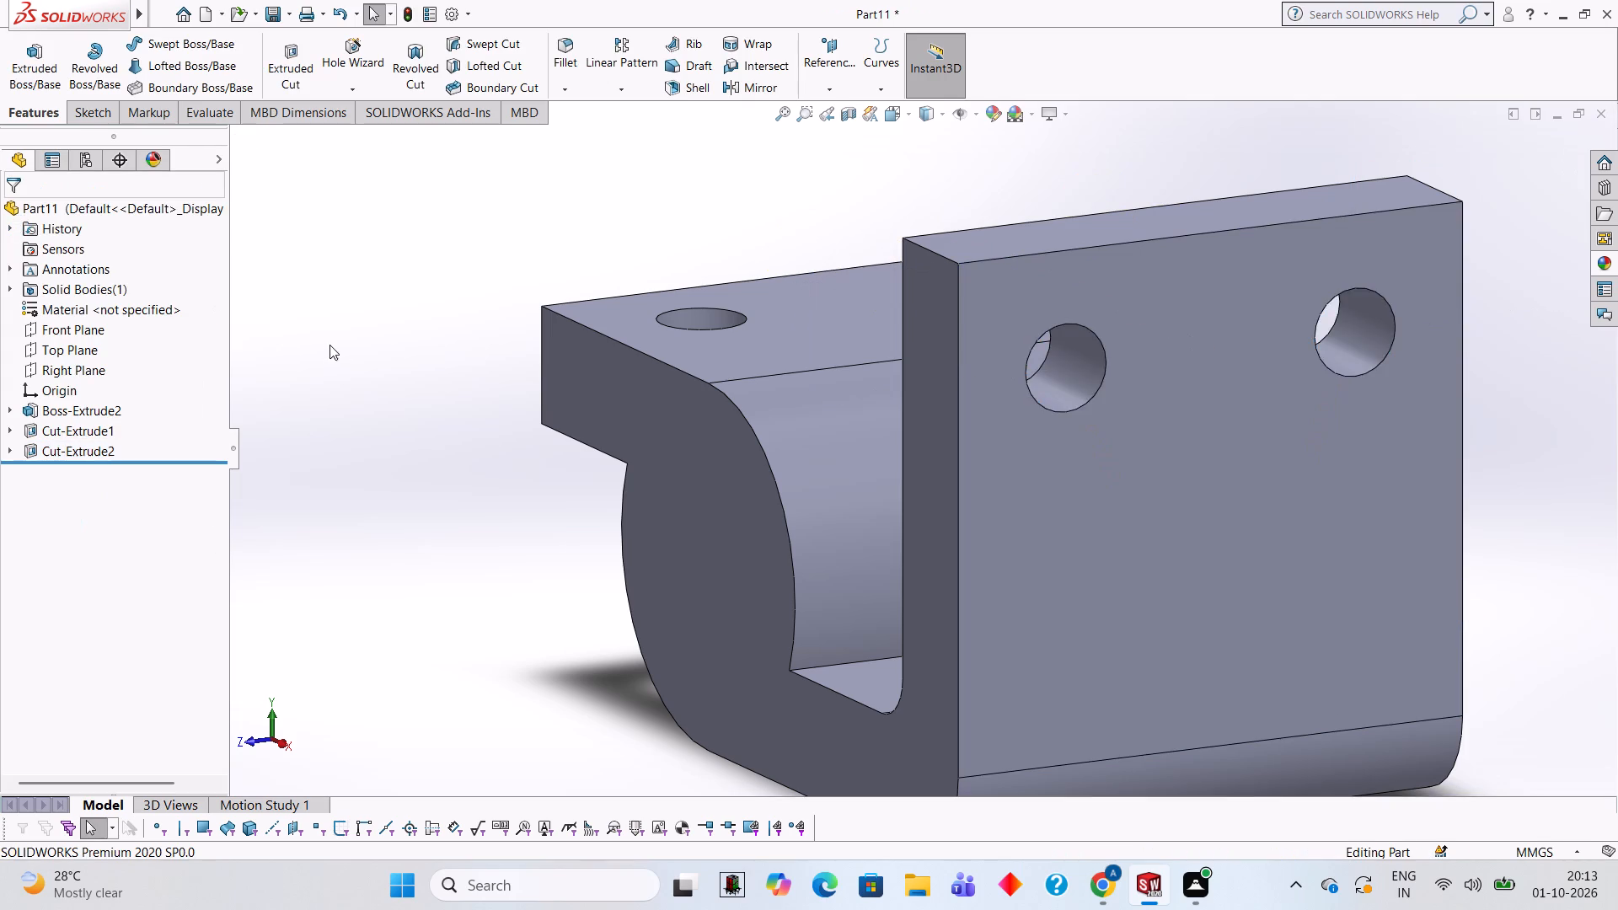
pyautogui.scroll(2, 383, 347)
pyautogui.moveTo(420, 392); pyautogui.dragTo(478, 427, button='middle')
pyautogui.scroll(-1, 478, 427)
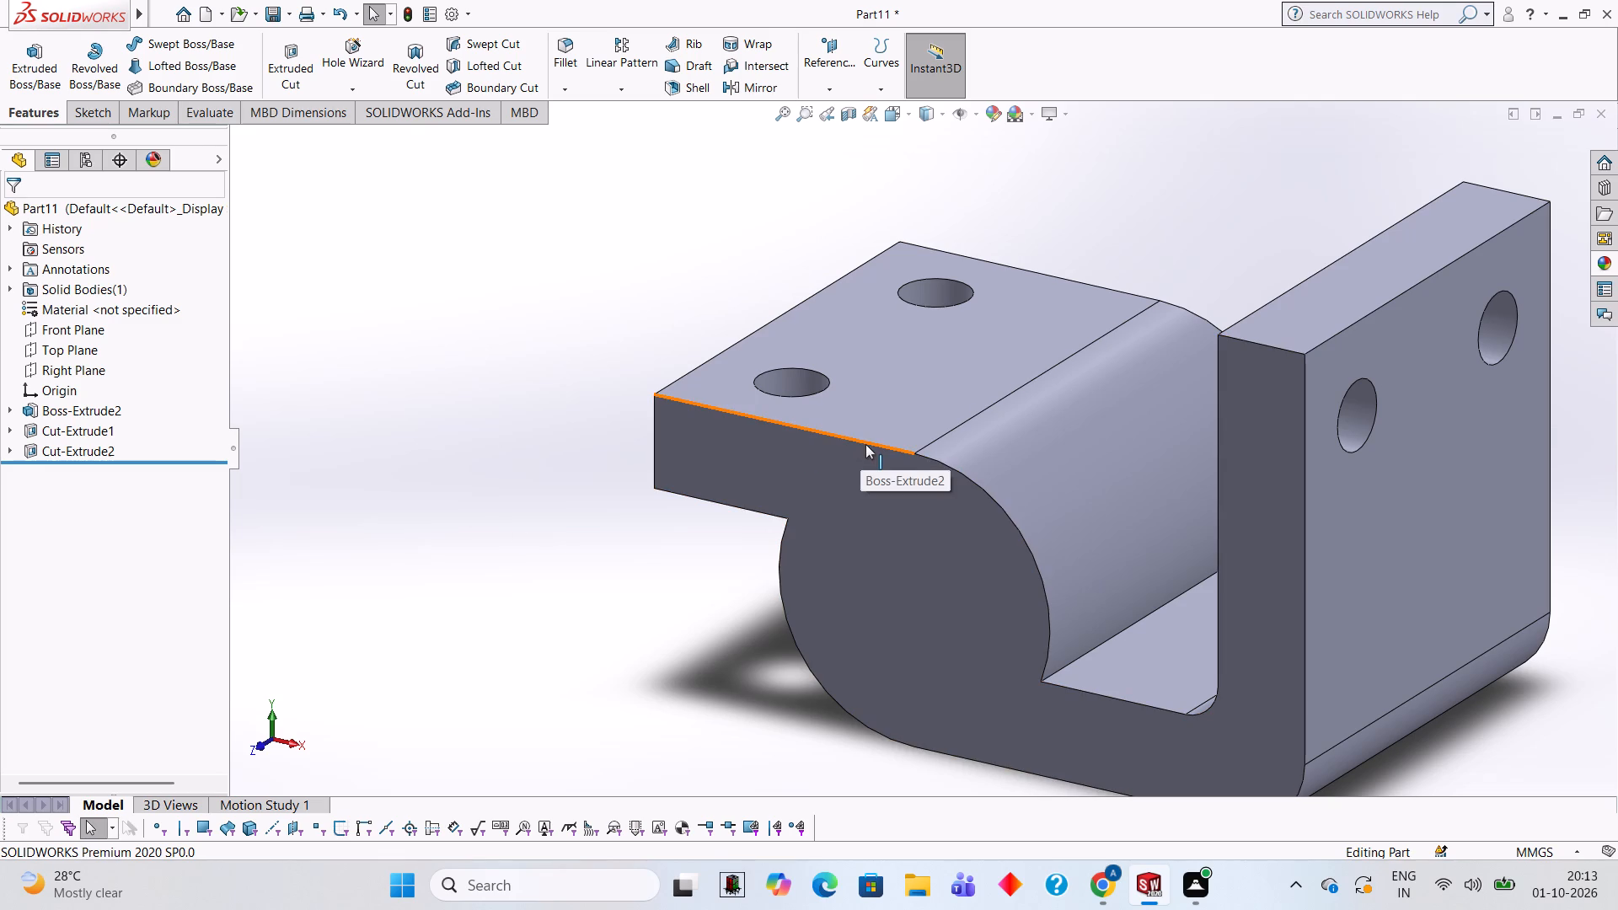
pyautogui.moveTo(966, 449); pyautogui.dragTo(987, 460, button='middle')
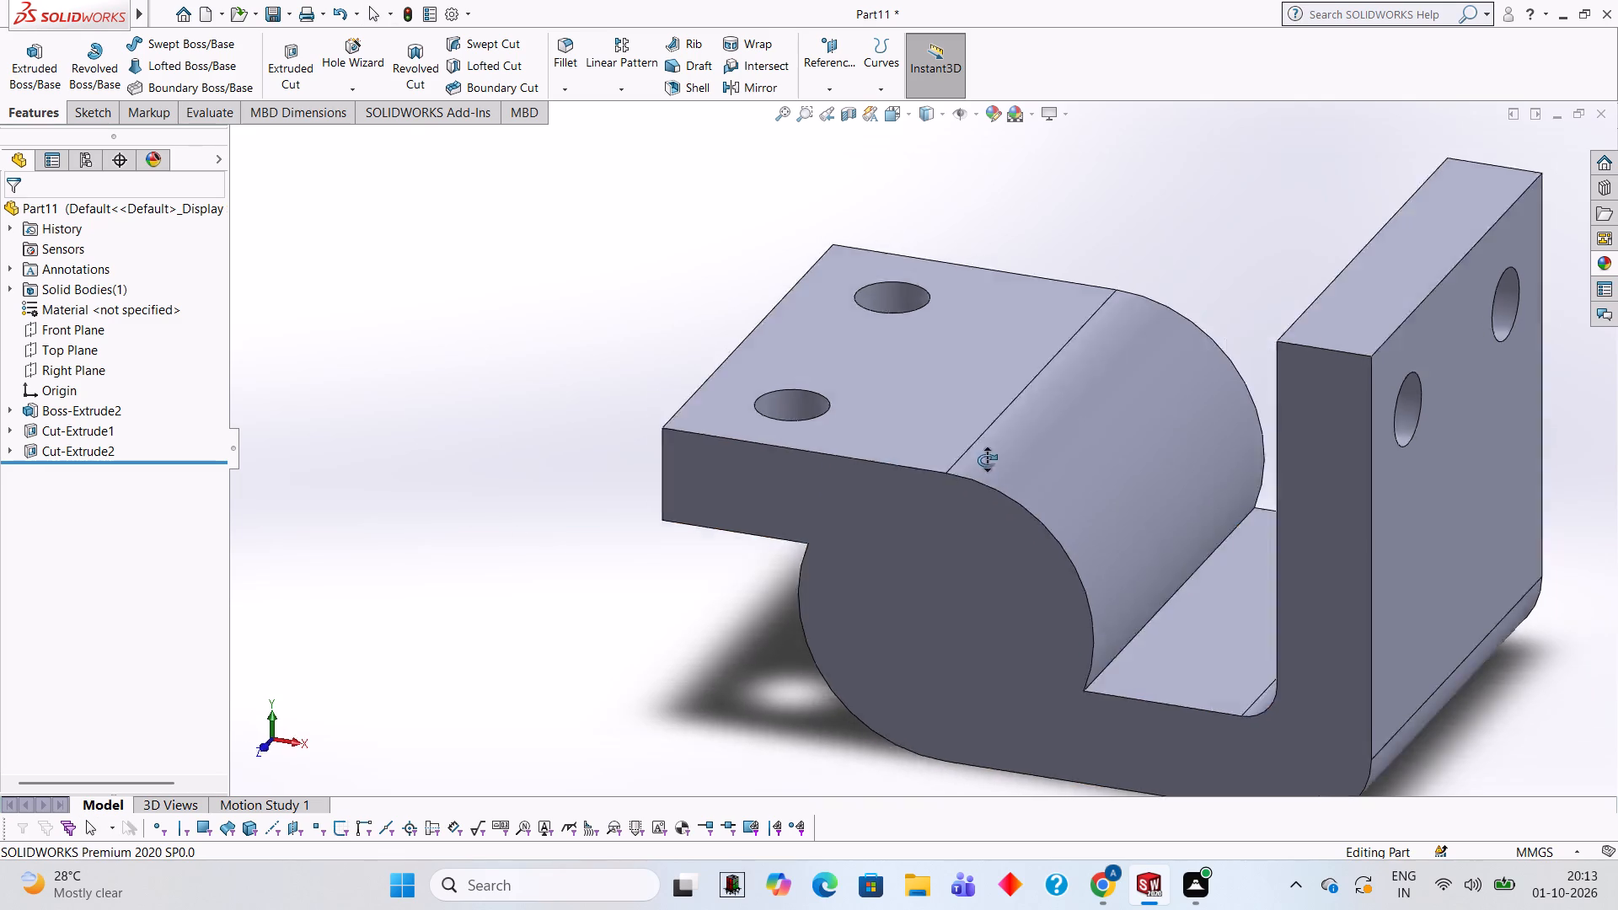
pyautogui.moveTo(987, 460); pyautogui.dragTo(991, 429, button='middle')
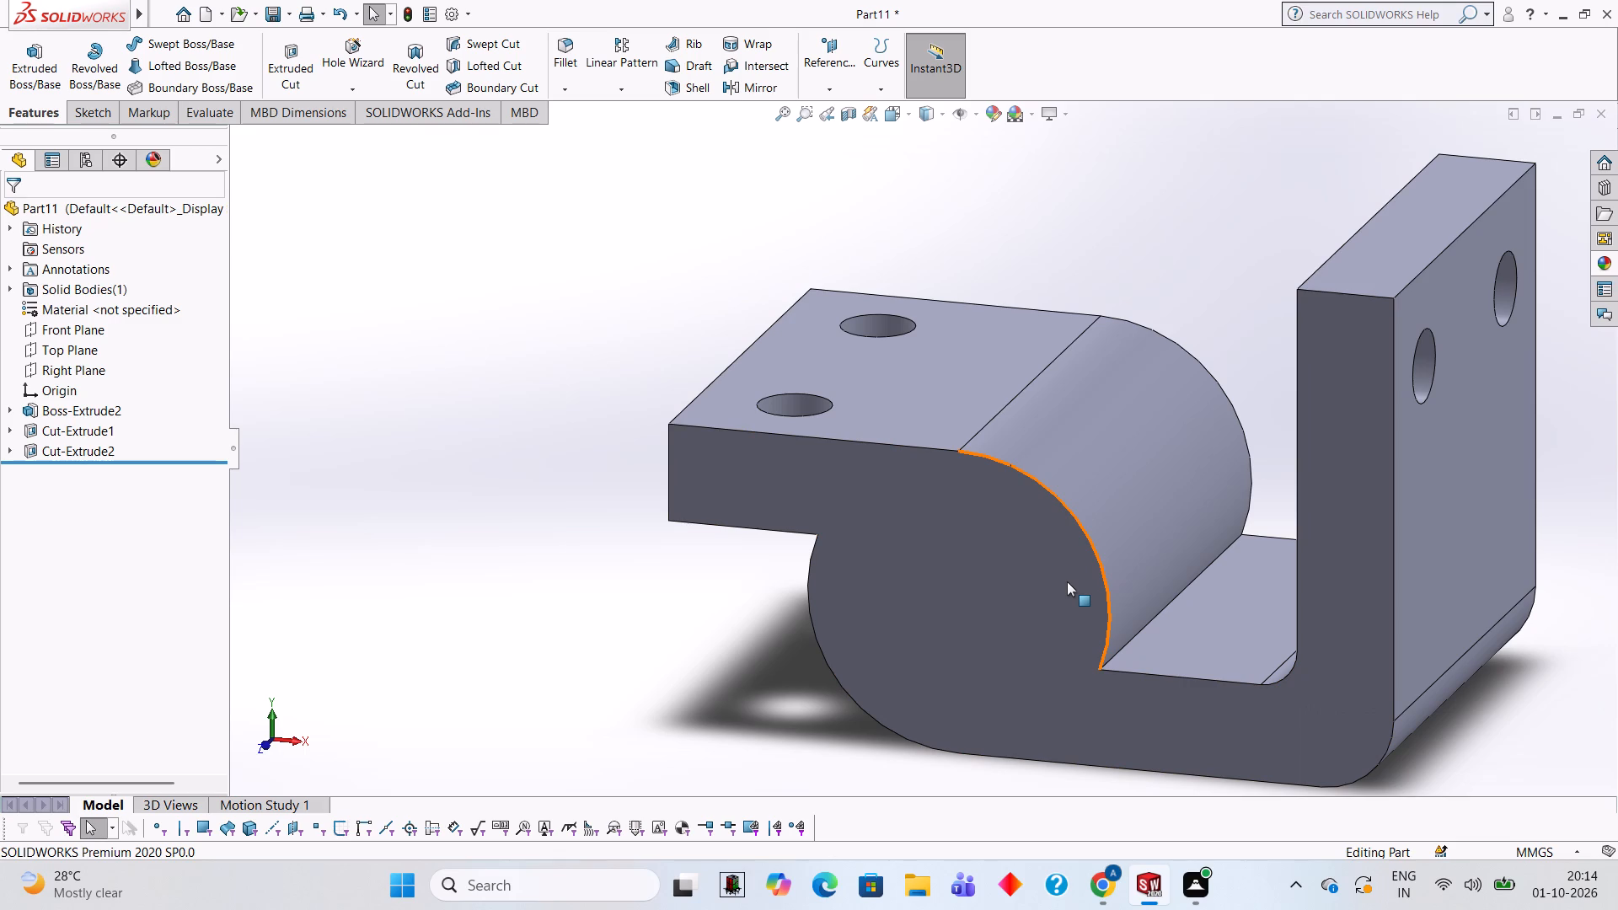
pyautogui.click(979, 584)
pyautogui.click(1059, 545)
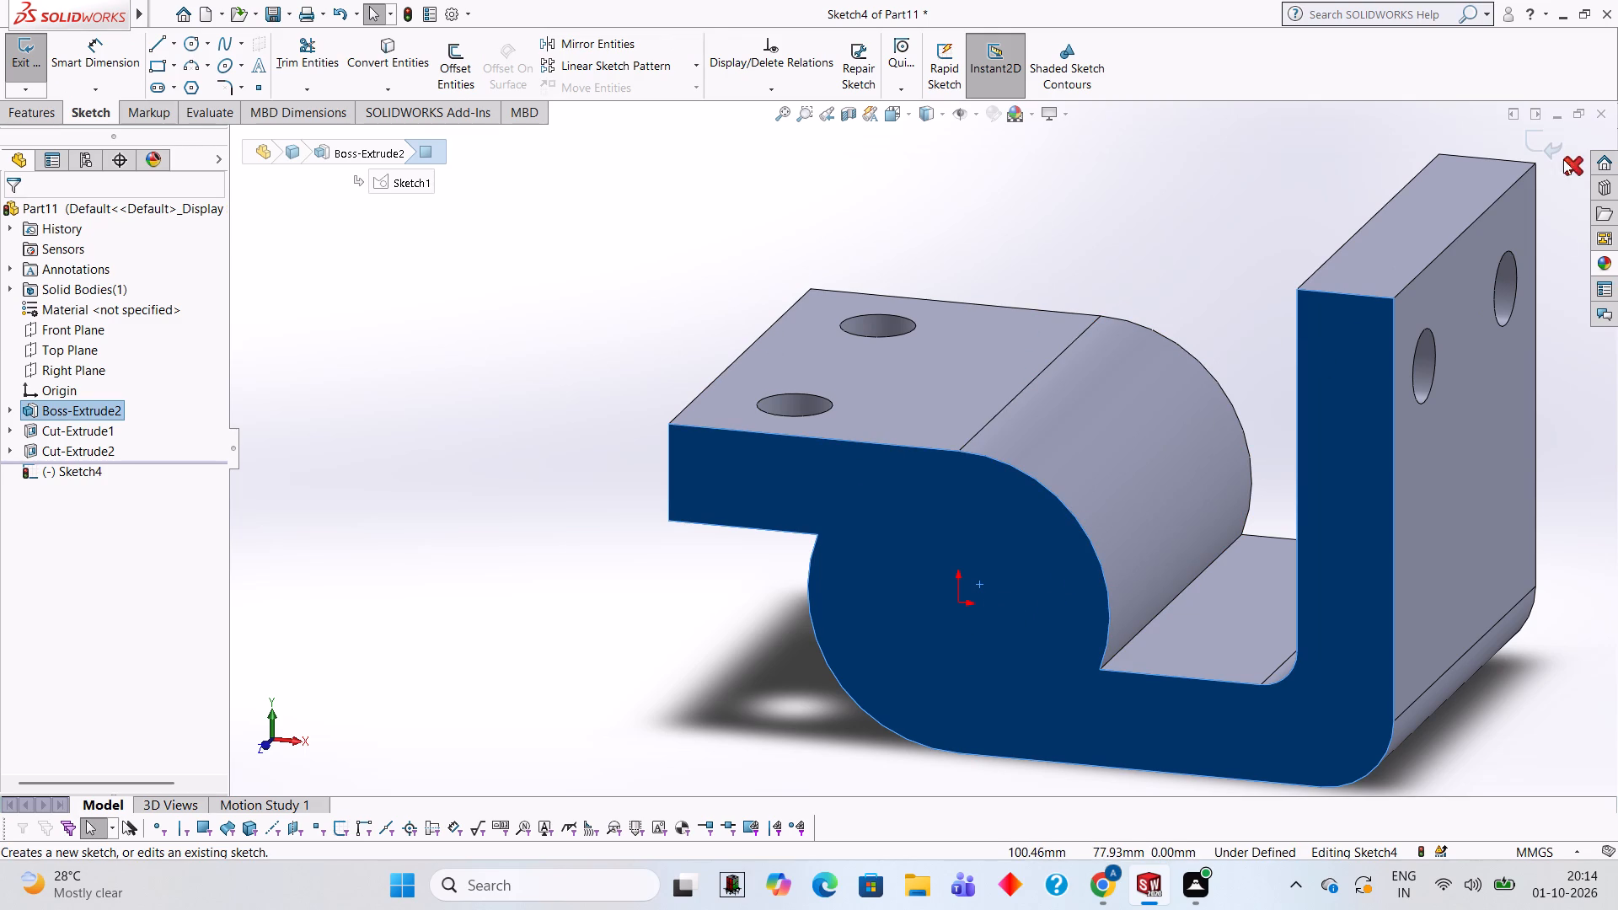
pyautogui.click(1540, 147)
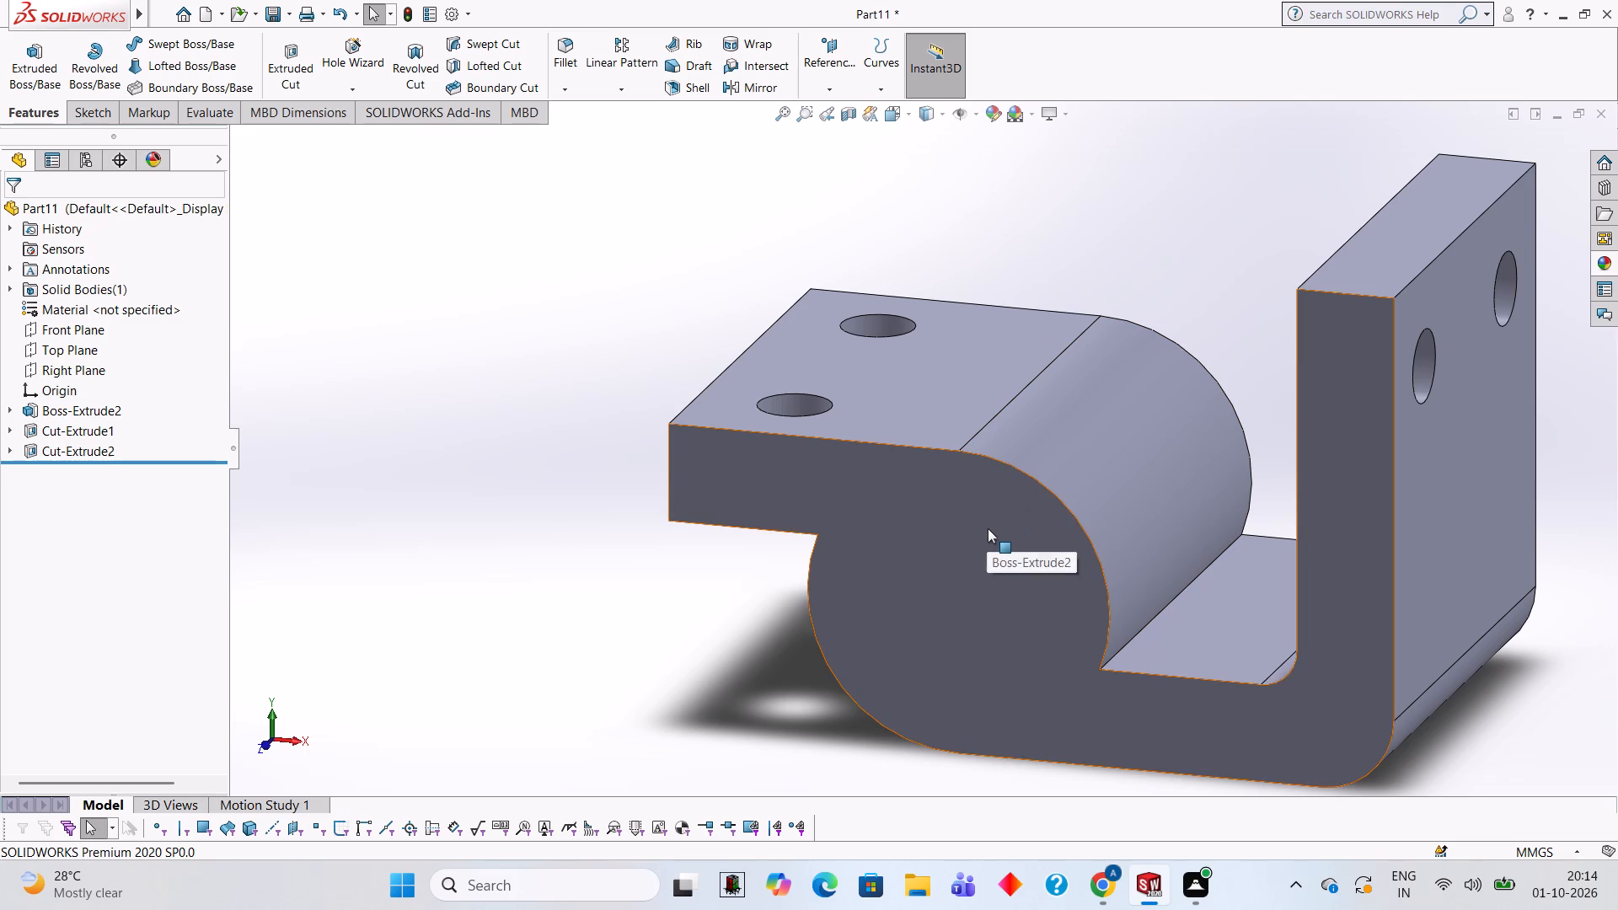
# Start a sketch on the bracket's front profile face and draw a 25 mm diameter circle centred on the origin in the knuckle.
pyautogui.click(988, 528)
pyautogui.click(1056, 490)
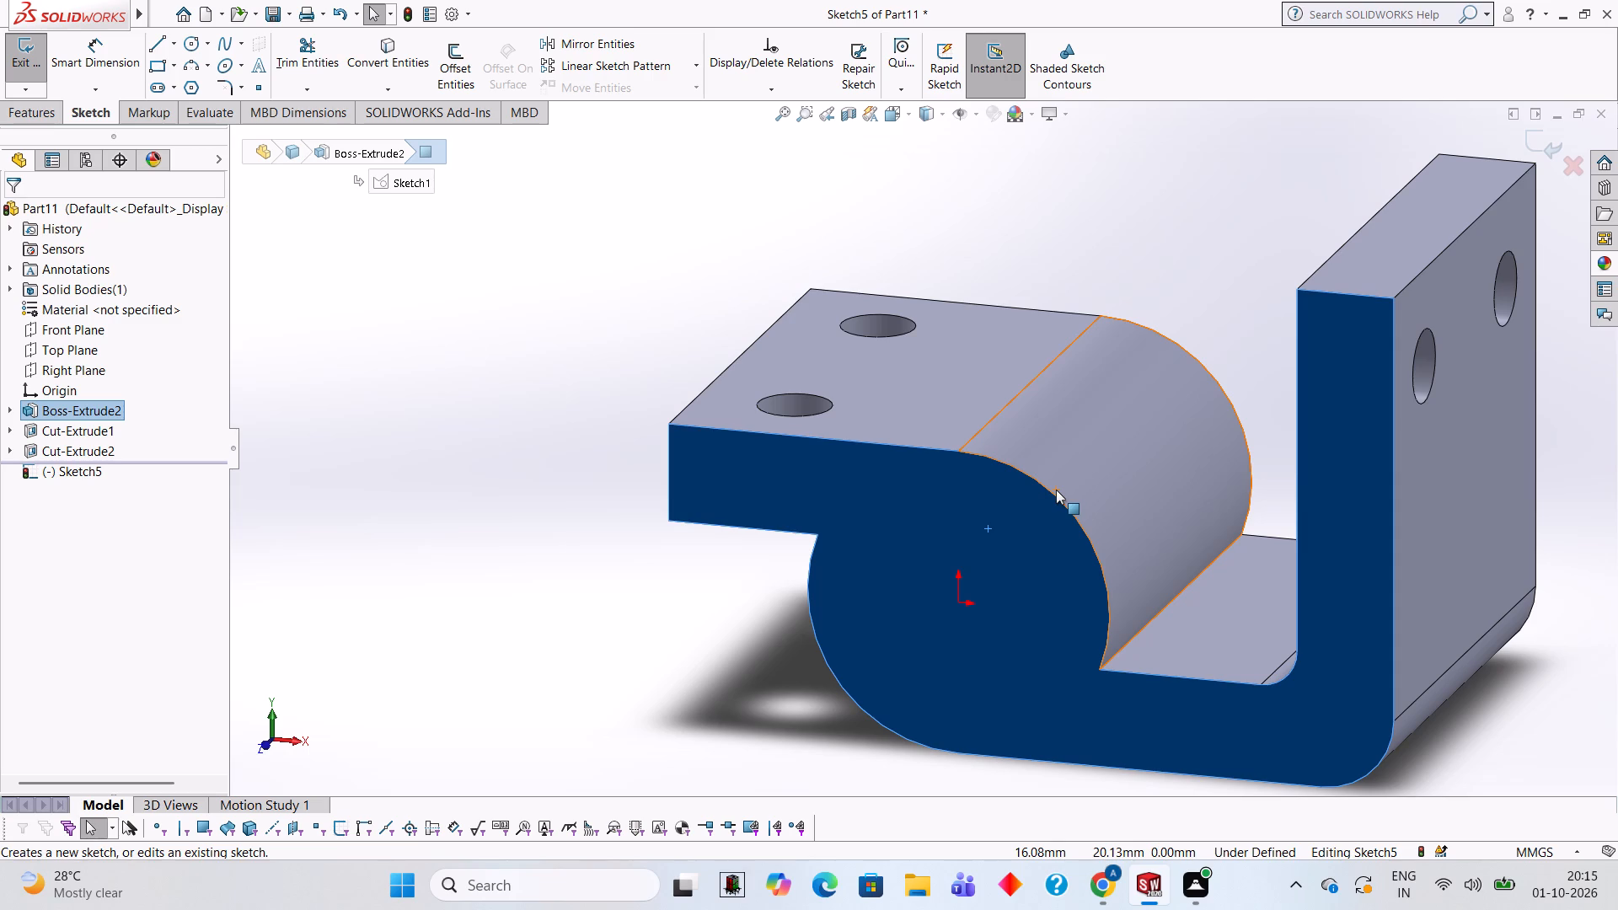
pyautogui.hotkey('ctrl', '8')
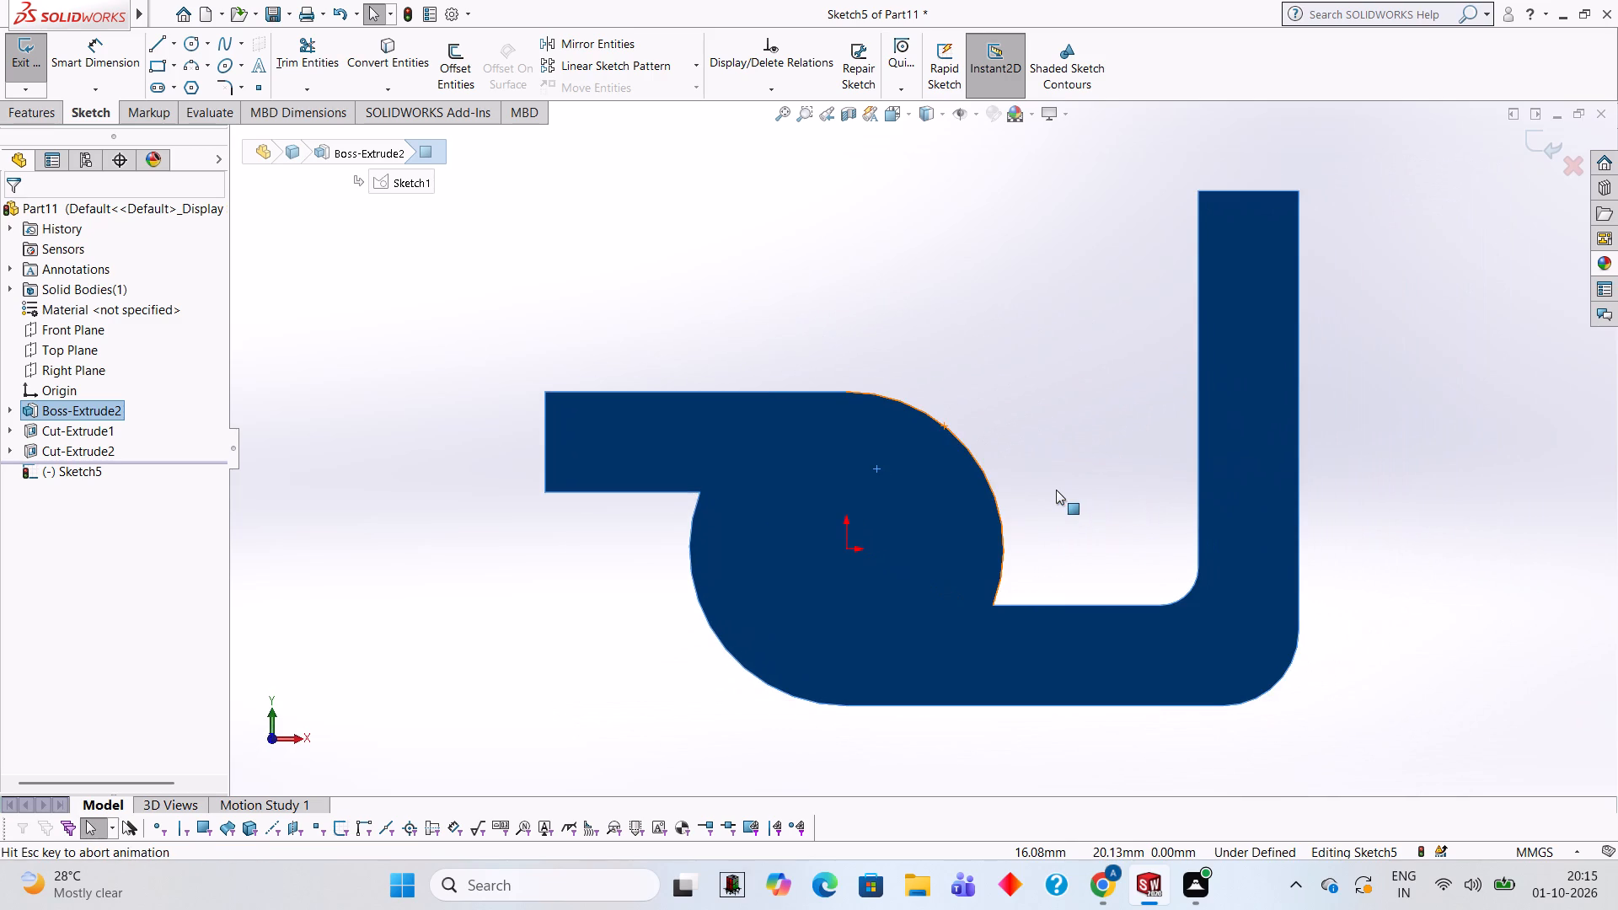
pyautogui.click(190, 51)
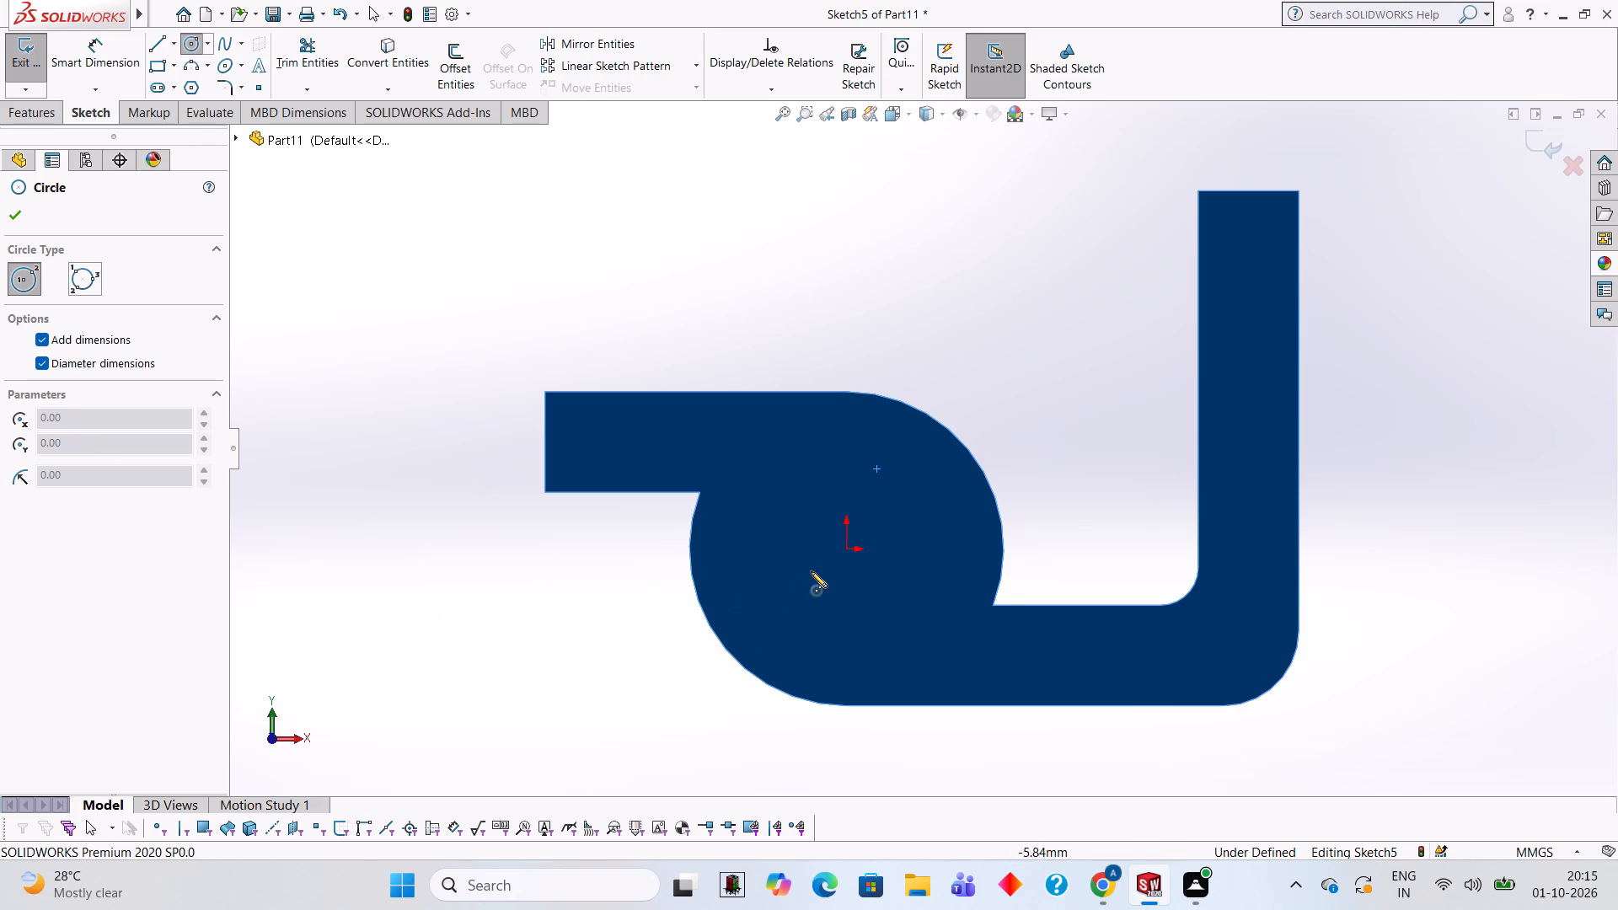
pyautogui.click(849, 550)
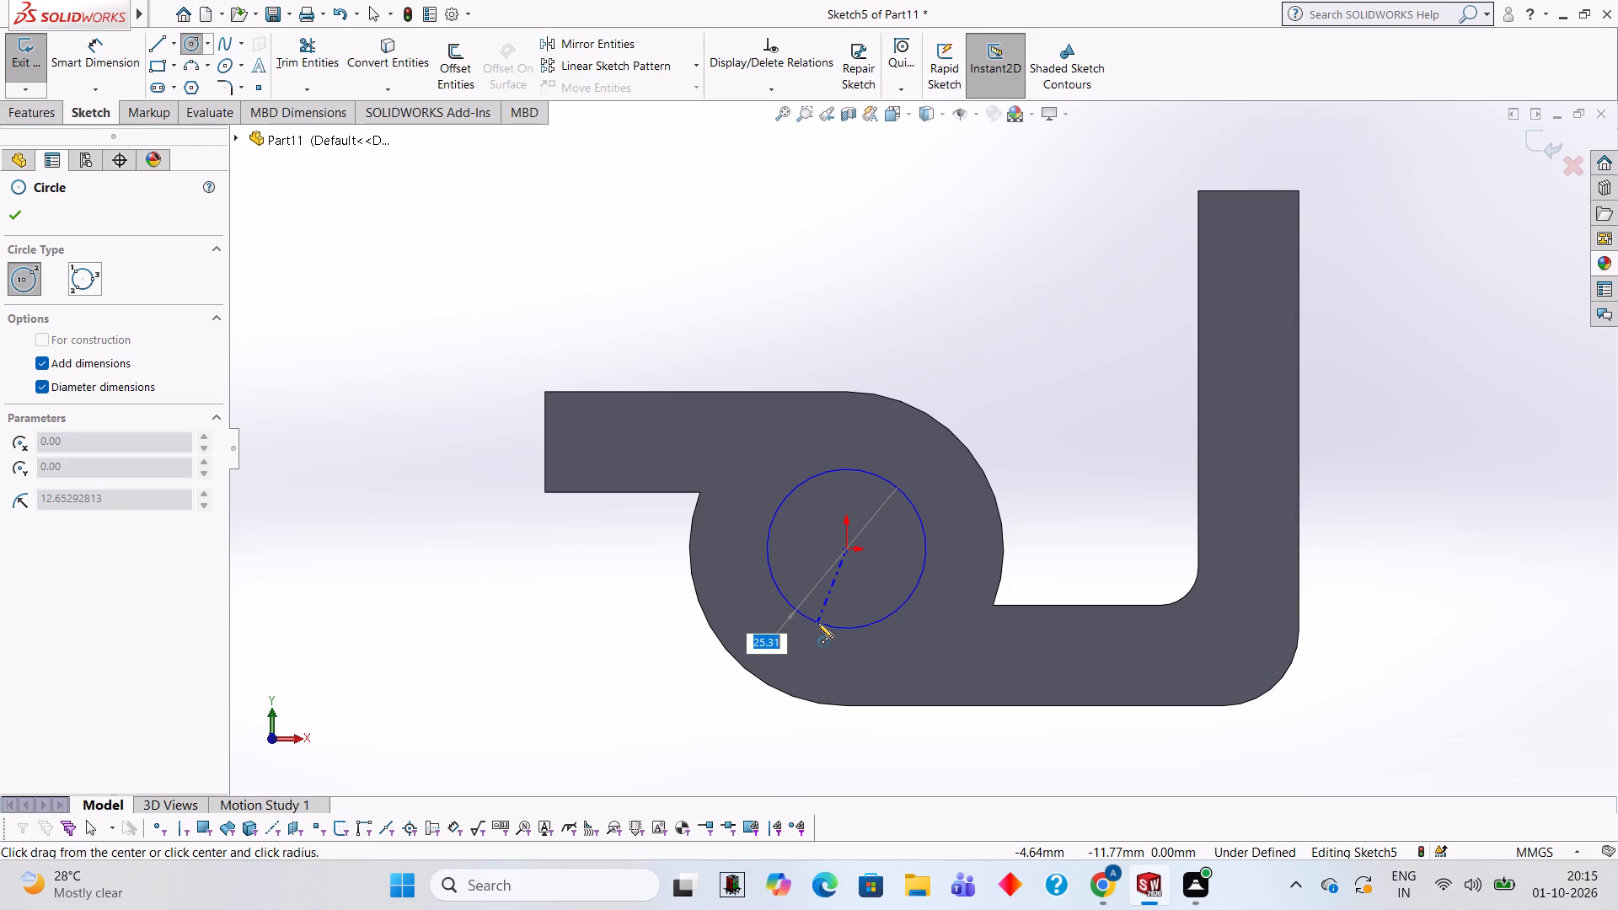
pyautogui.write('25')
pyautogui.press('Return')
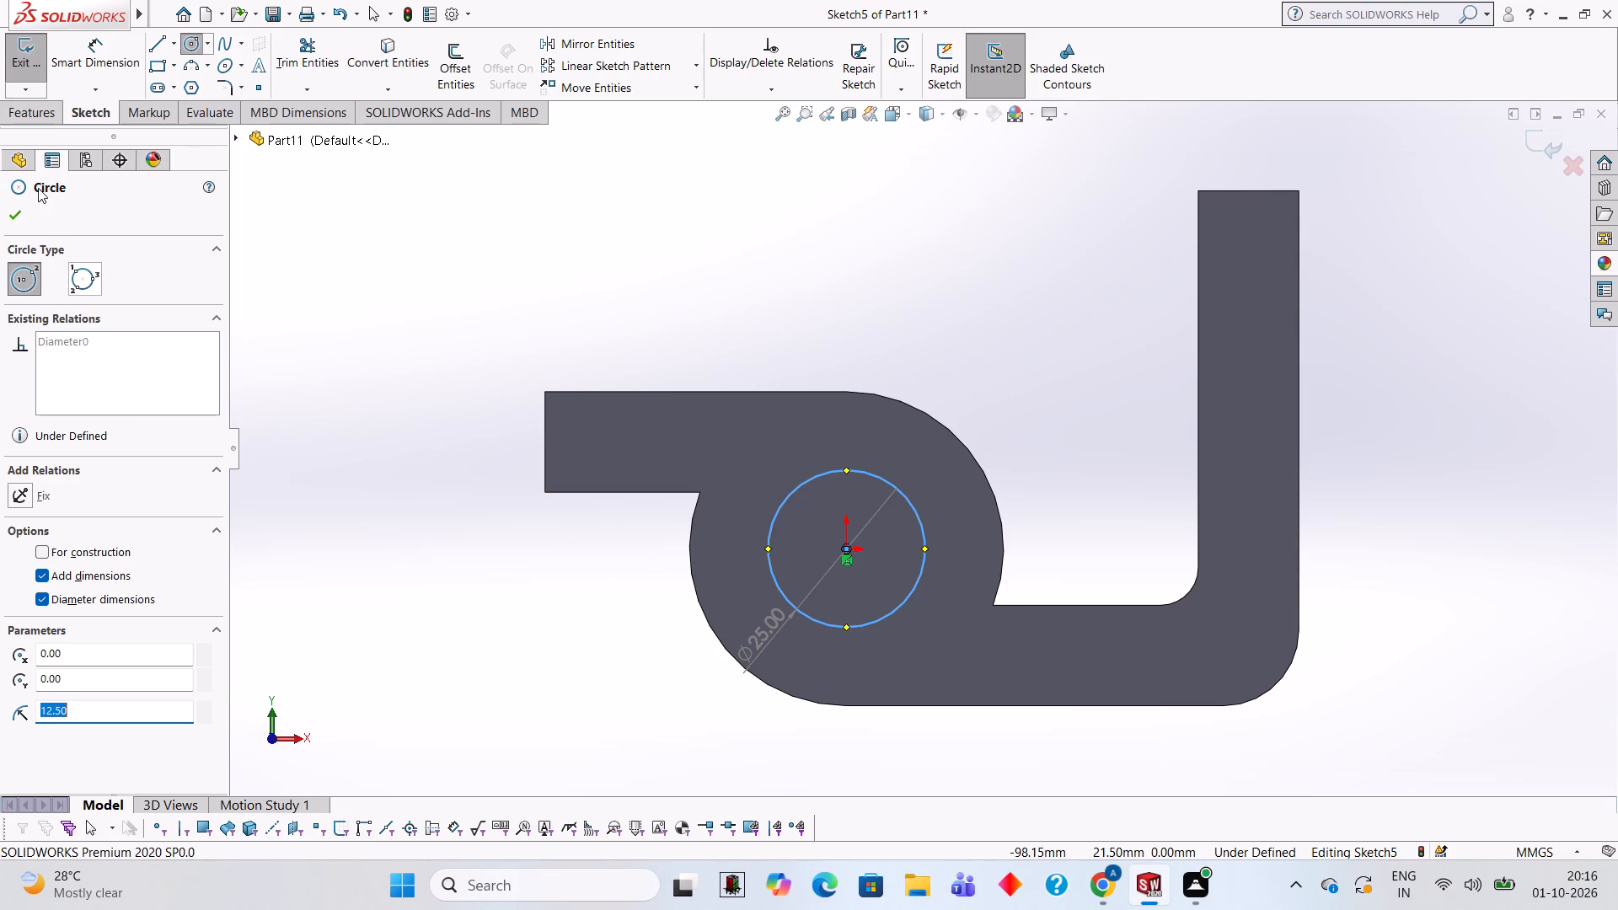
# Cut-extrude the 25 mm circle through the knuckle with a blind depth of 75 mm.
pyautogui.click(37, 115)
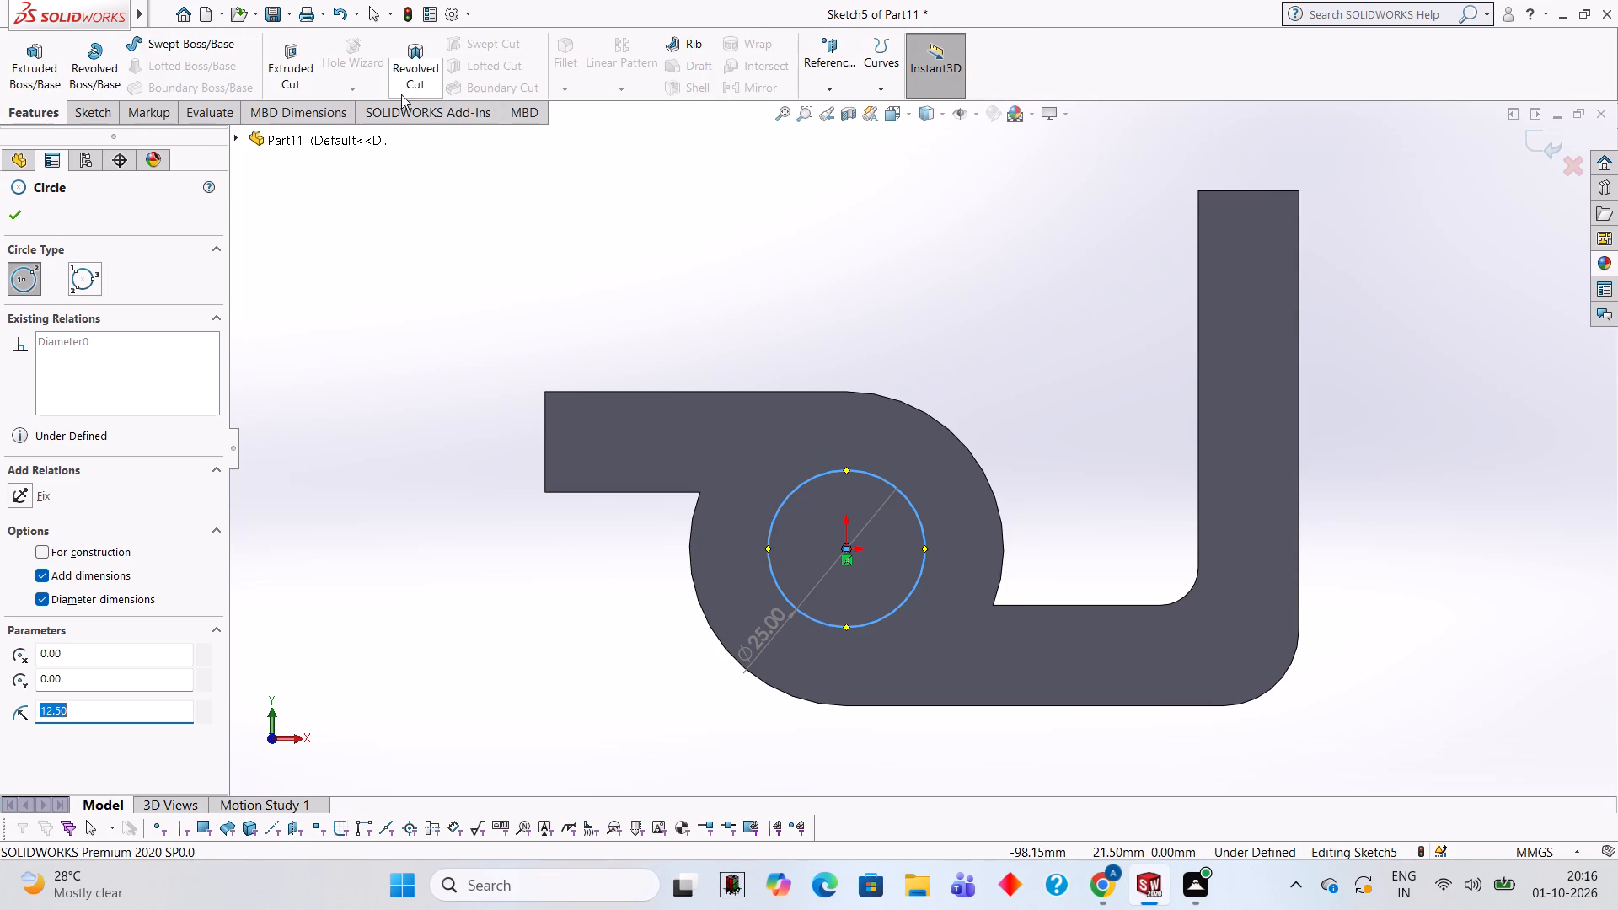
pyautogui.click(307, 63)
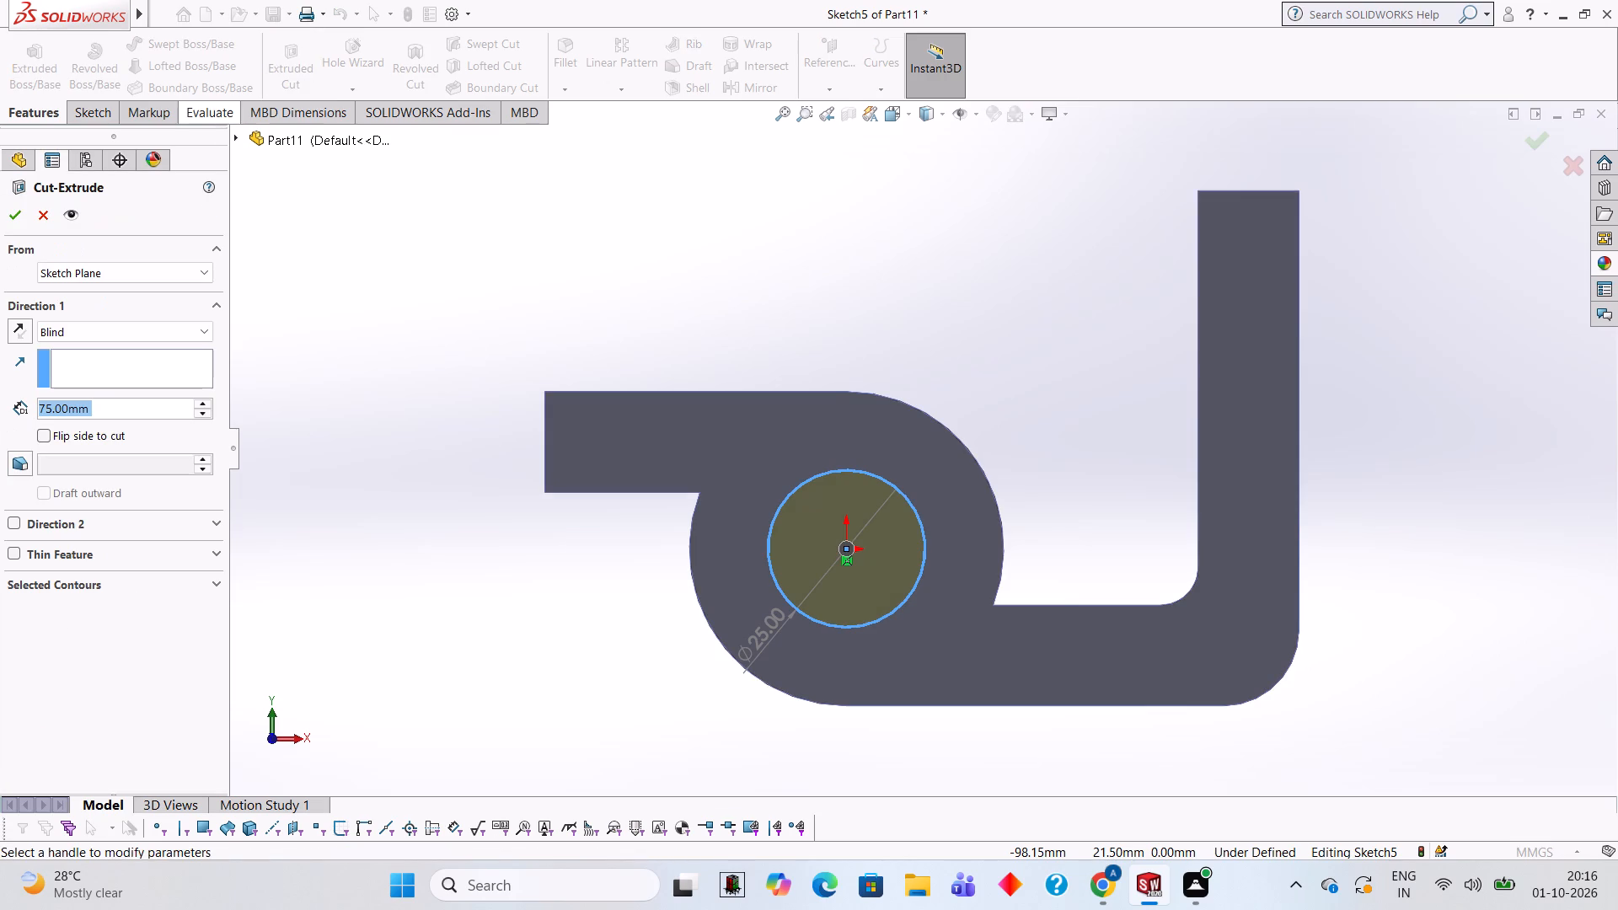
pyautogui.click(19, 211)
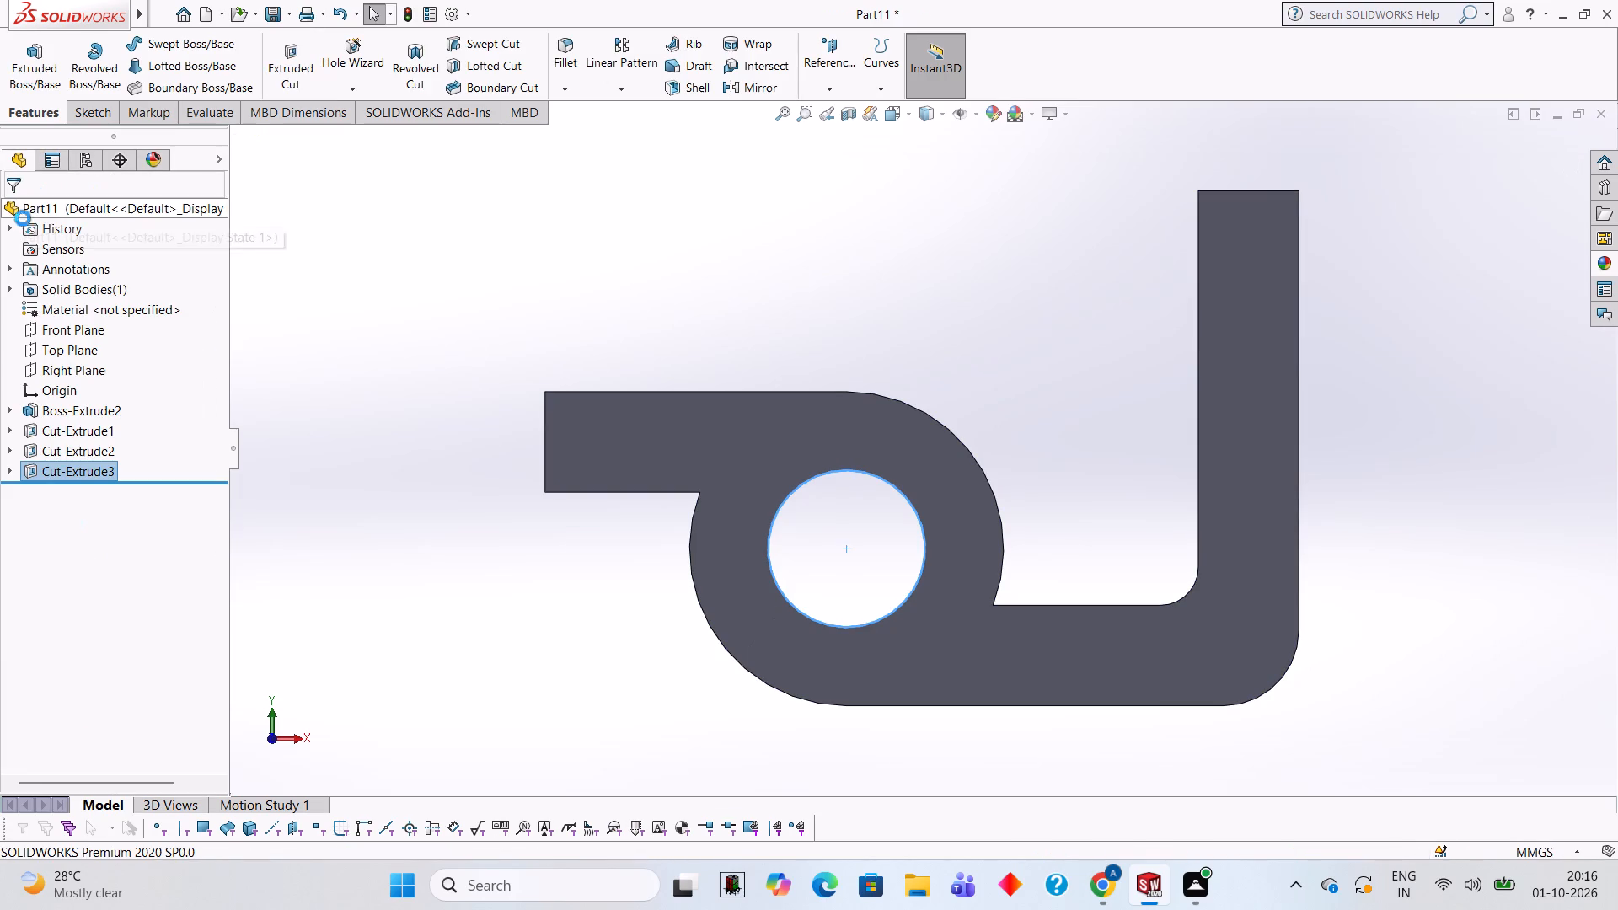
pyautogui.click(655, 231)
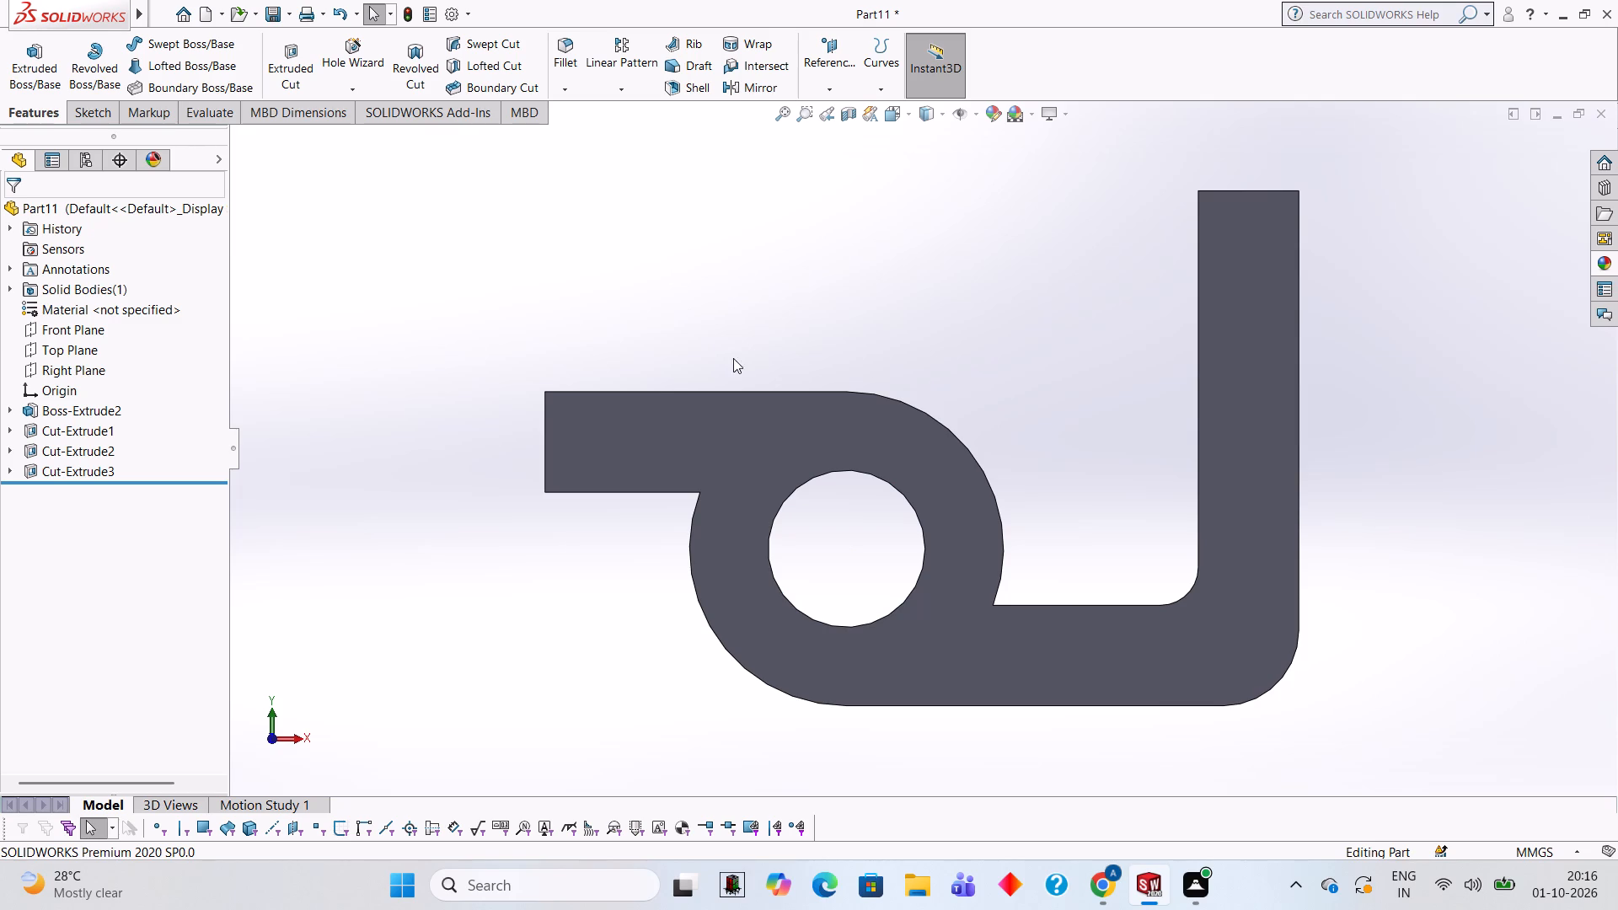
# Examine the bracket's knuckle bore, arms and holes from several angles against the Hinge Bracket / Knuckle Bracket brief.
pyautogui.scroll(1, 932, 355)
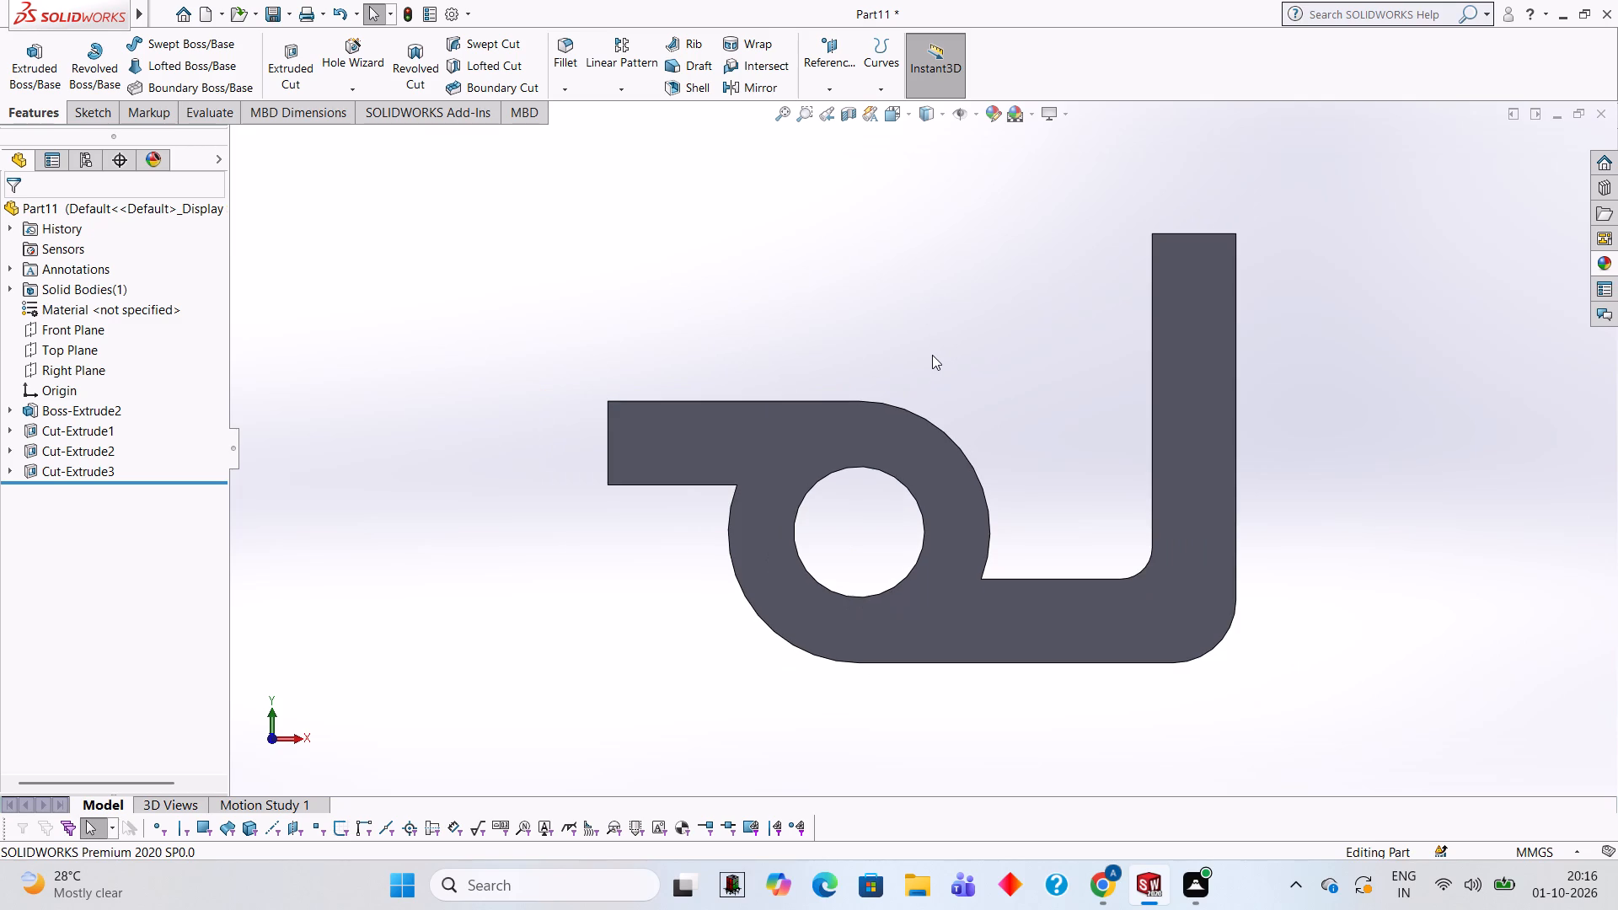
pyautogui.moveTo(962, 356); pyautogui.dragTo(988, 371, button='middle')
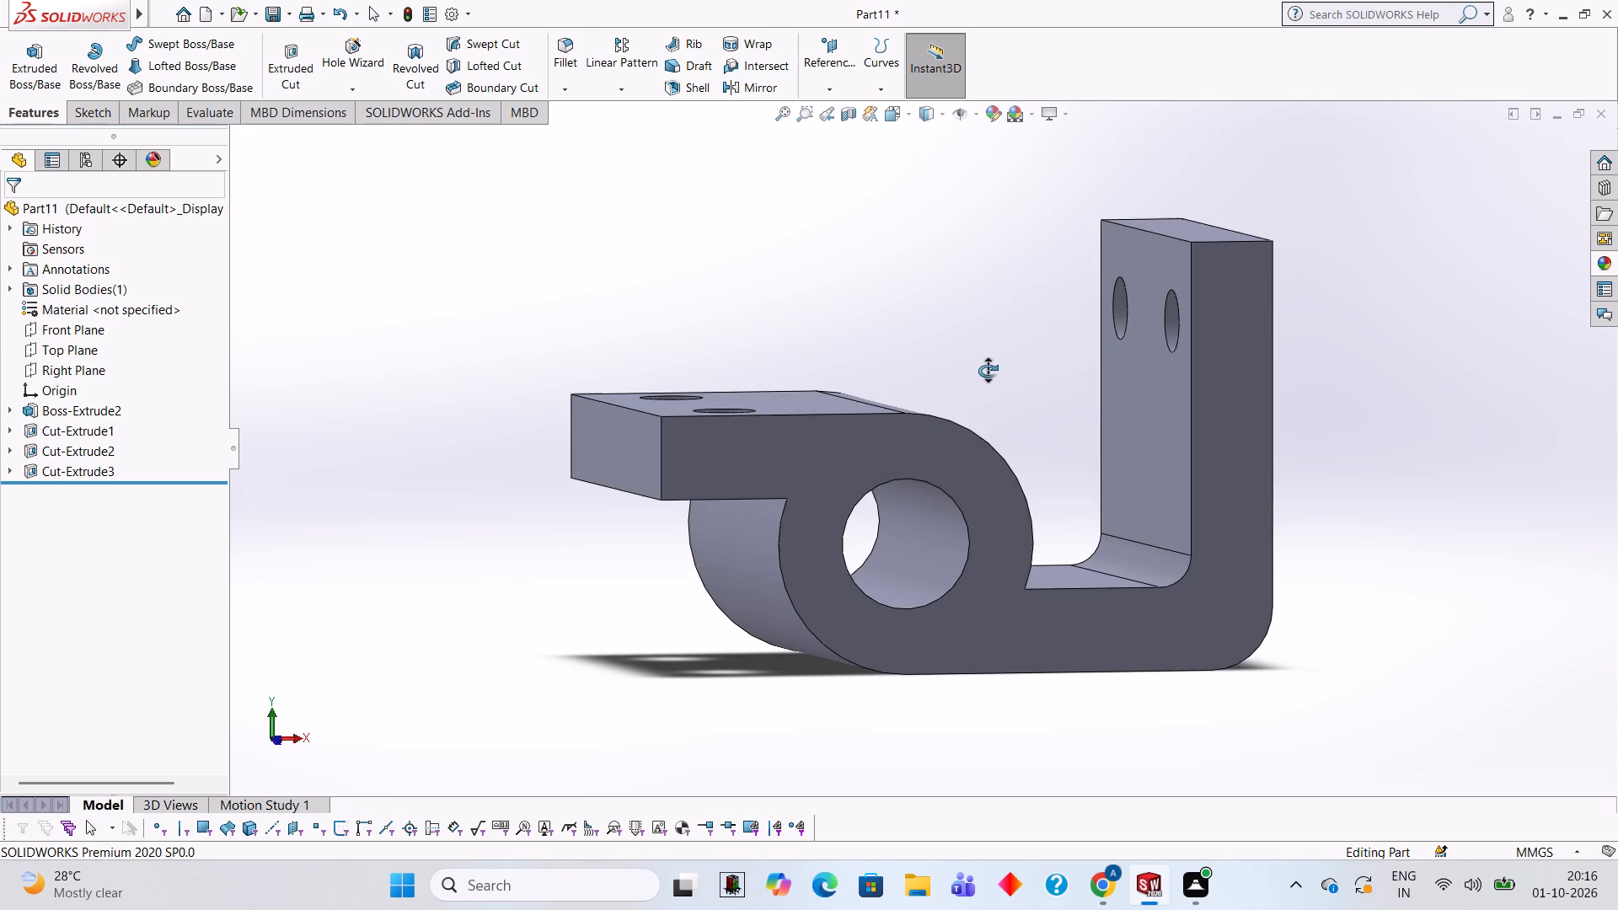
pyautogui.moveTo(988, 371); pyautogui.dragTo(989, 372, button='middle')
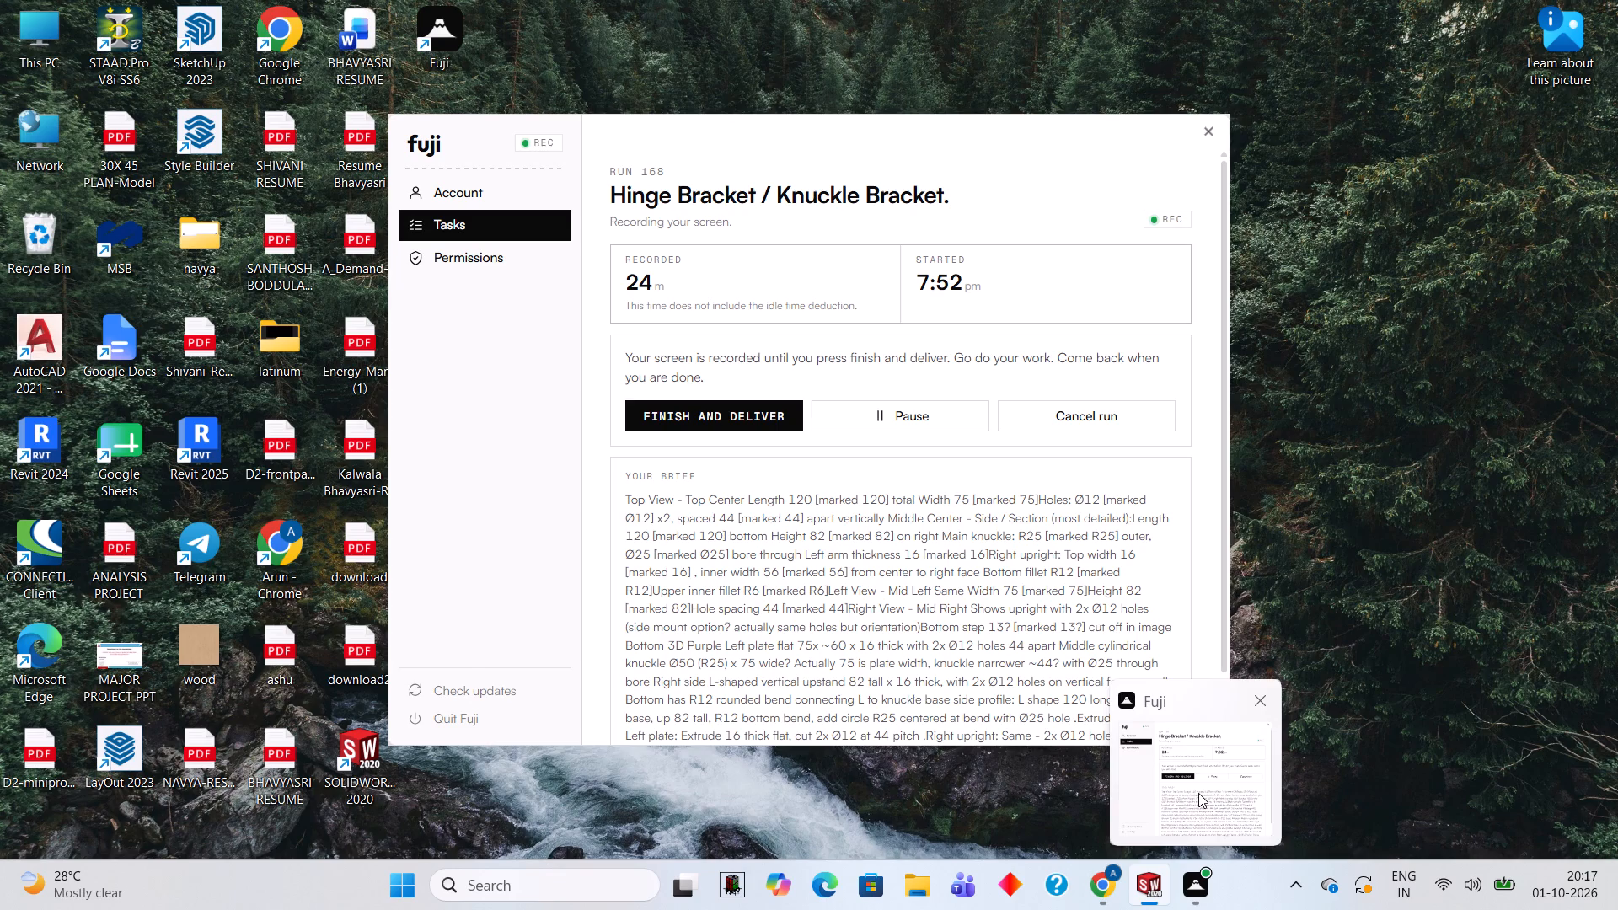
pyautogui.moveTo(1204, 417); pyautogui.dragTo(1162, 476, button='middle')
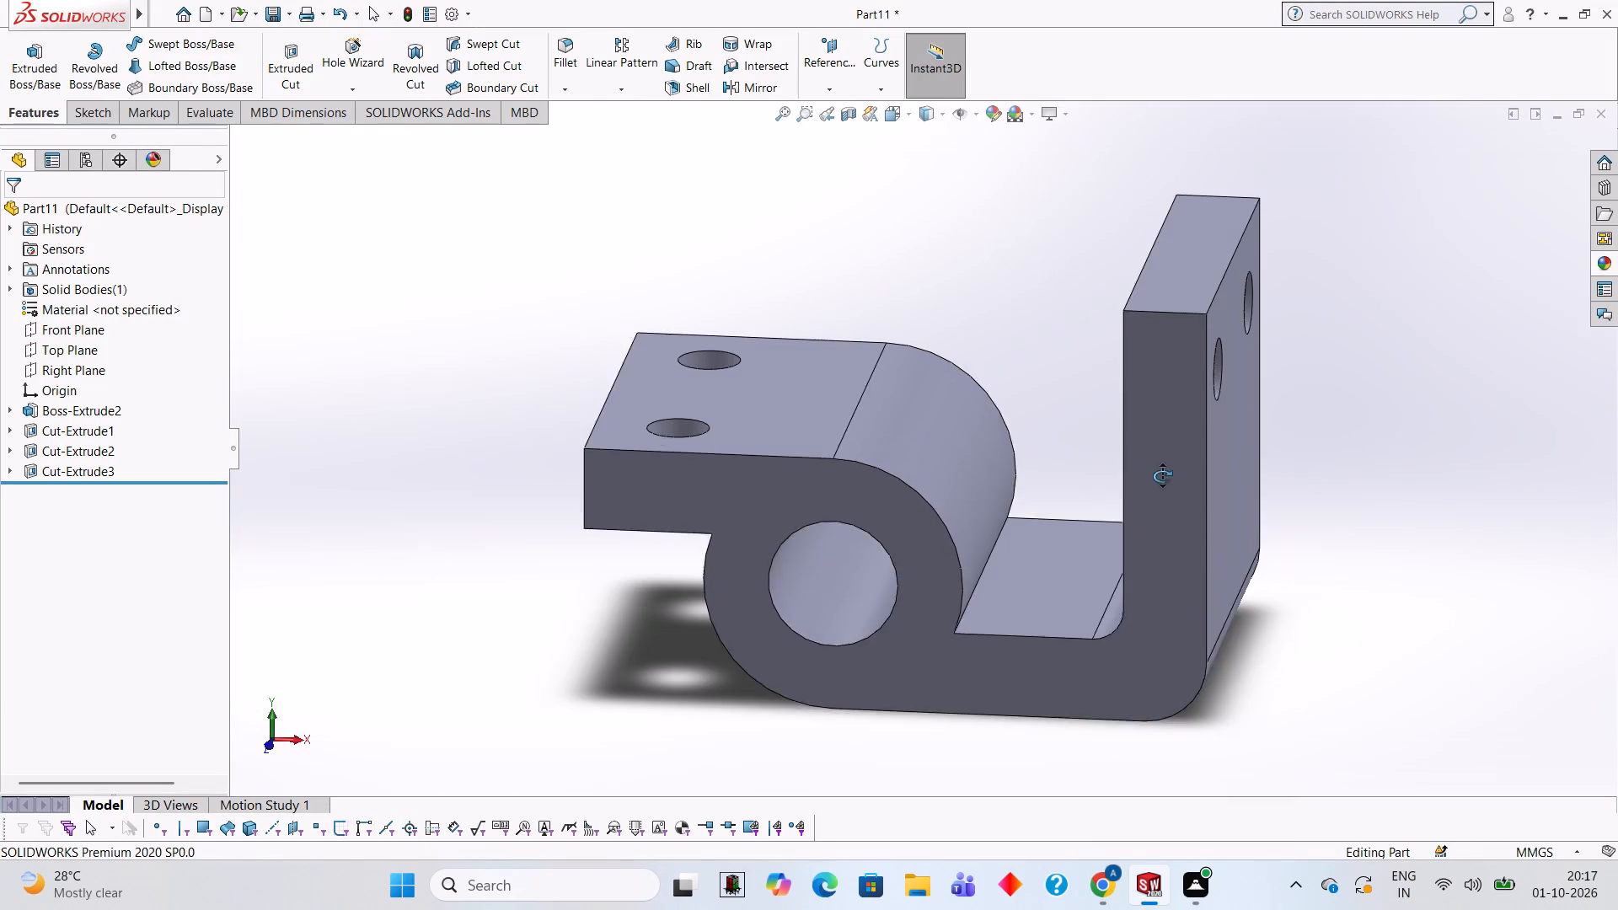
pyautogui.moveTo(1162, 476); pyautogui.dragTo(1165, 477, button='middle')
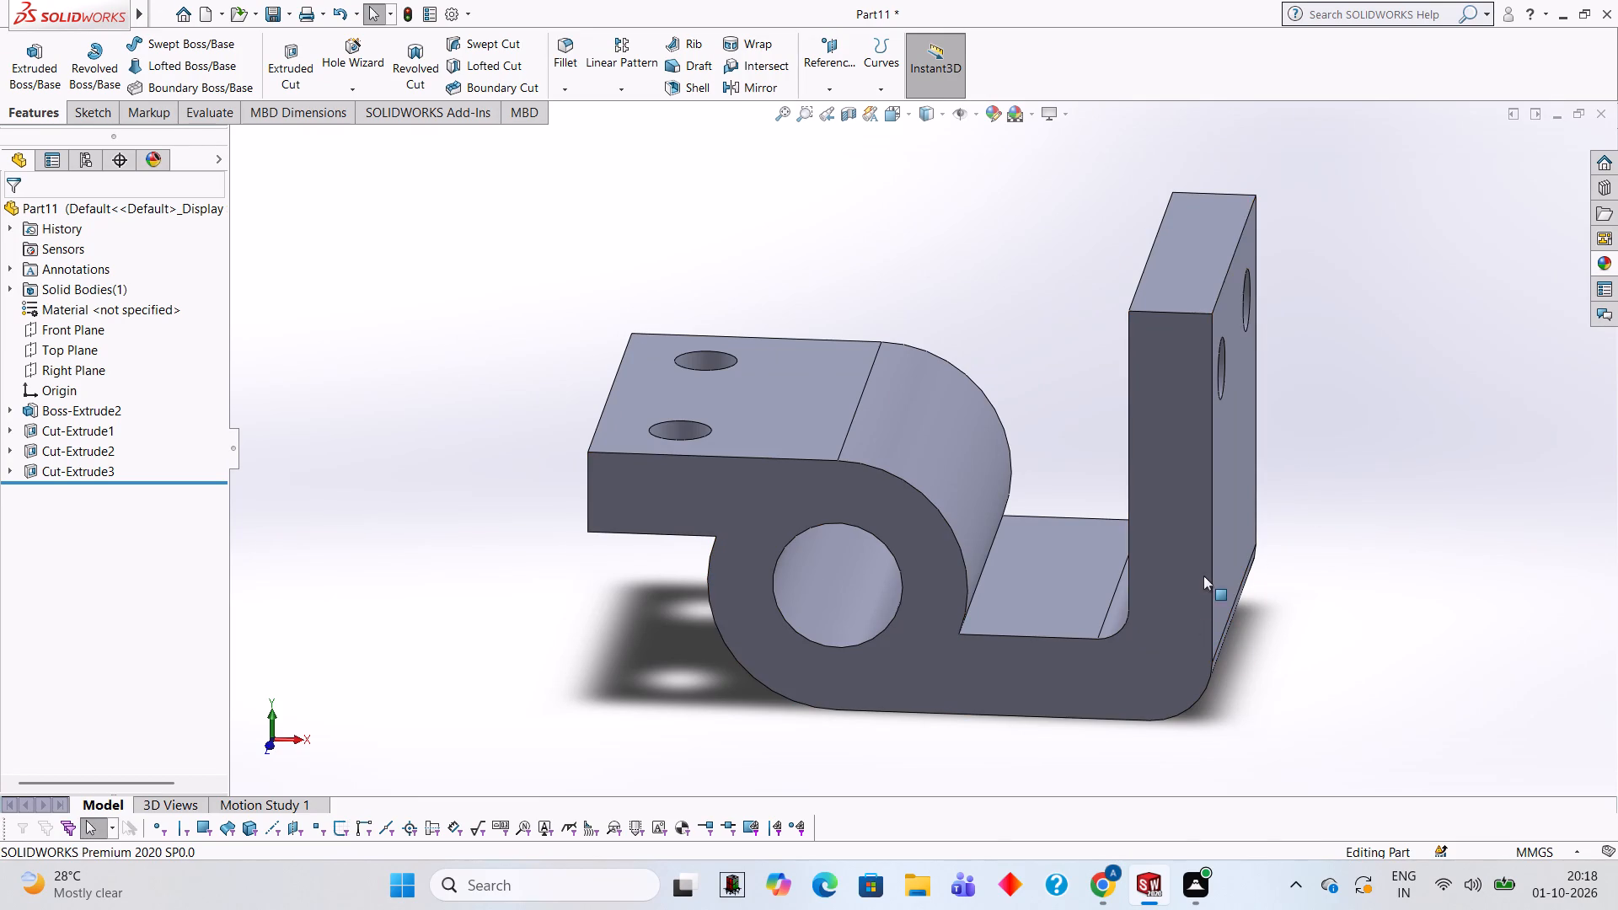
pyautogui.moveTo(1203, 575); pyautogui.dragTo(1223, 542, button='middle')
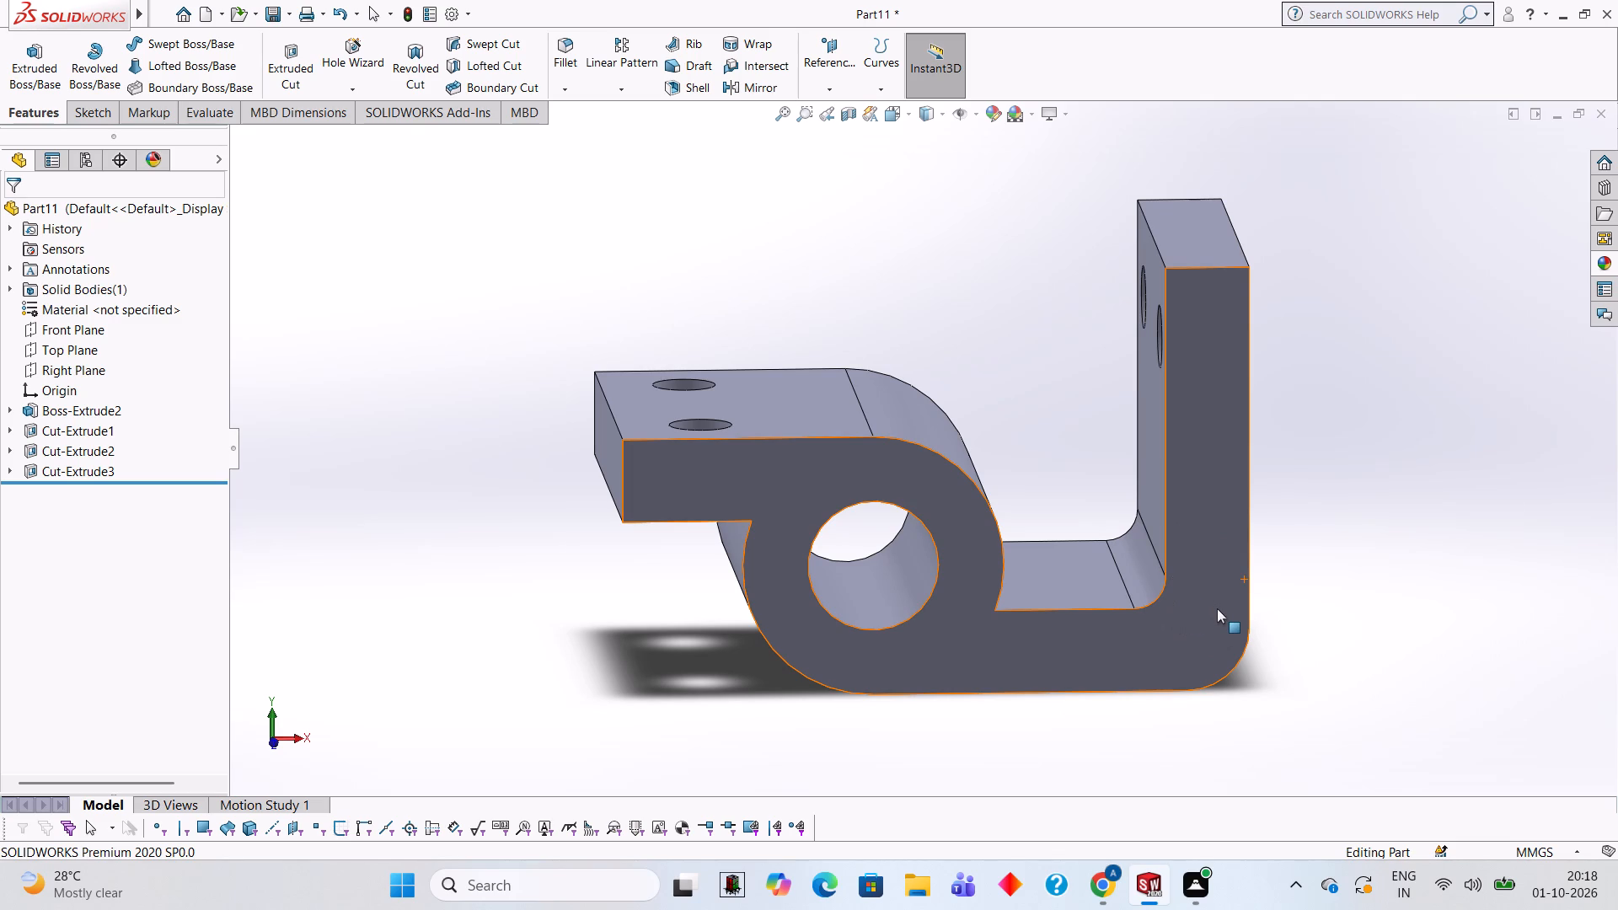
pyautogui.moveTo(1343, 557); pyautogui.dragTo(1305, 557, button='middle')
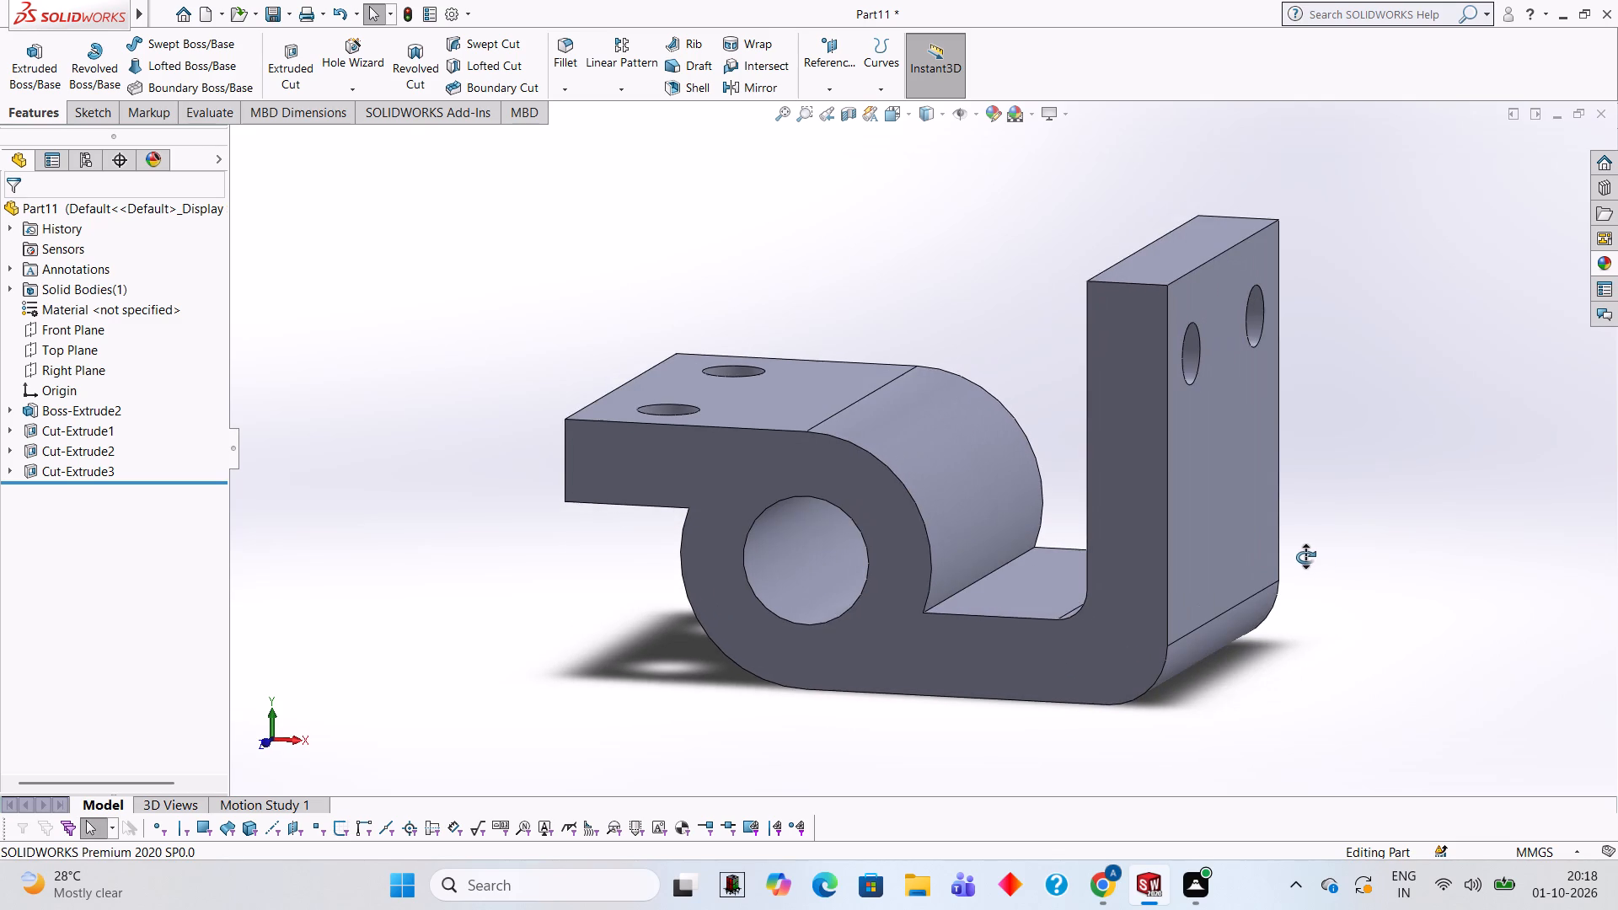
pyautogui.moveTo(1305, 557); pyautogui.dragTo(1305, 560, button='middle')
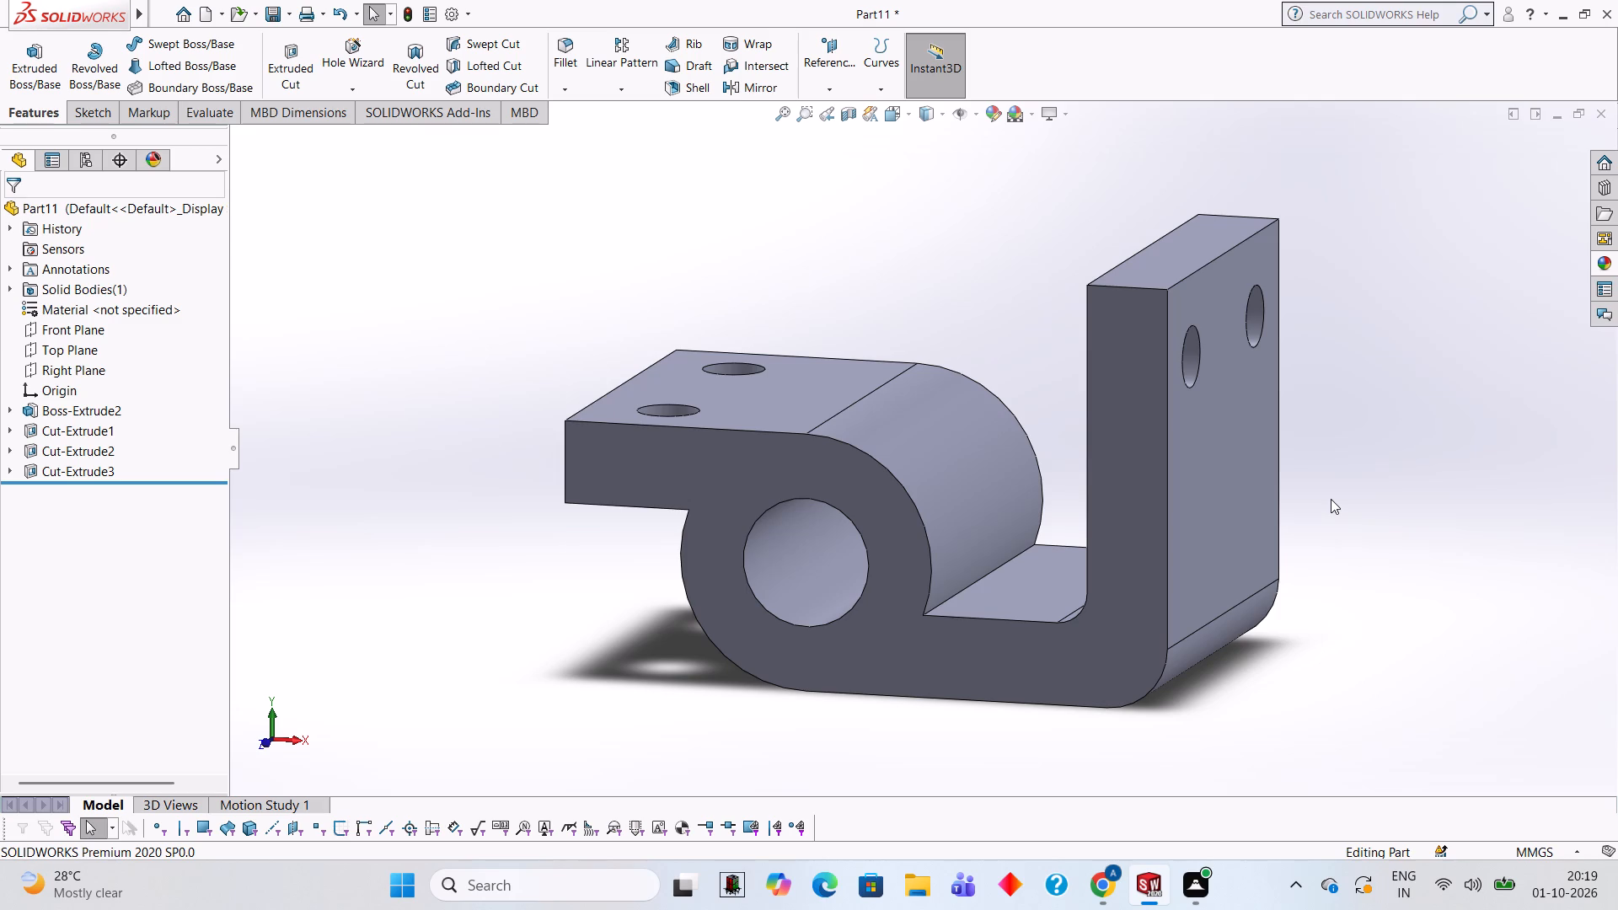
# Apply the Yellow LED appearance to the whole bracket body.
pyautogui.click(1611, 264)
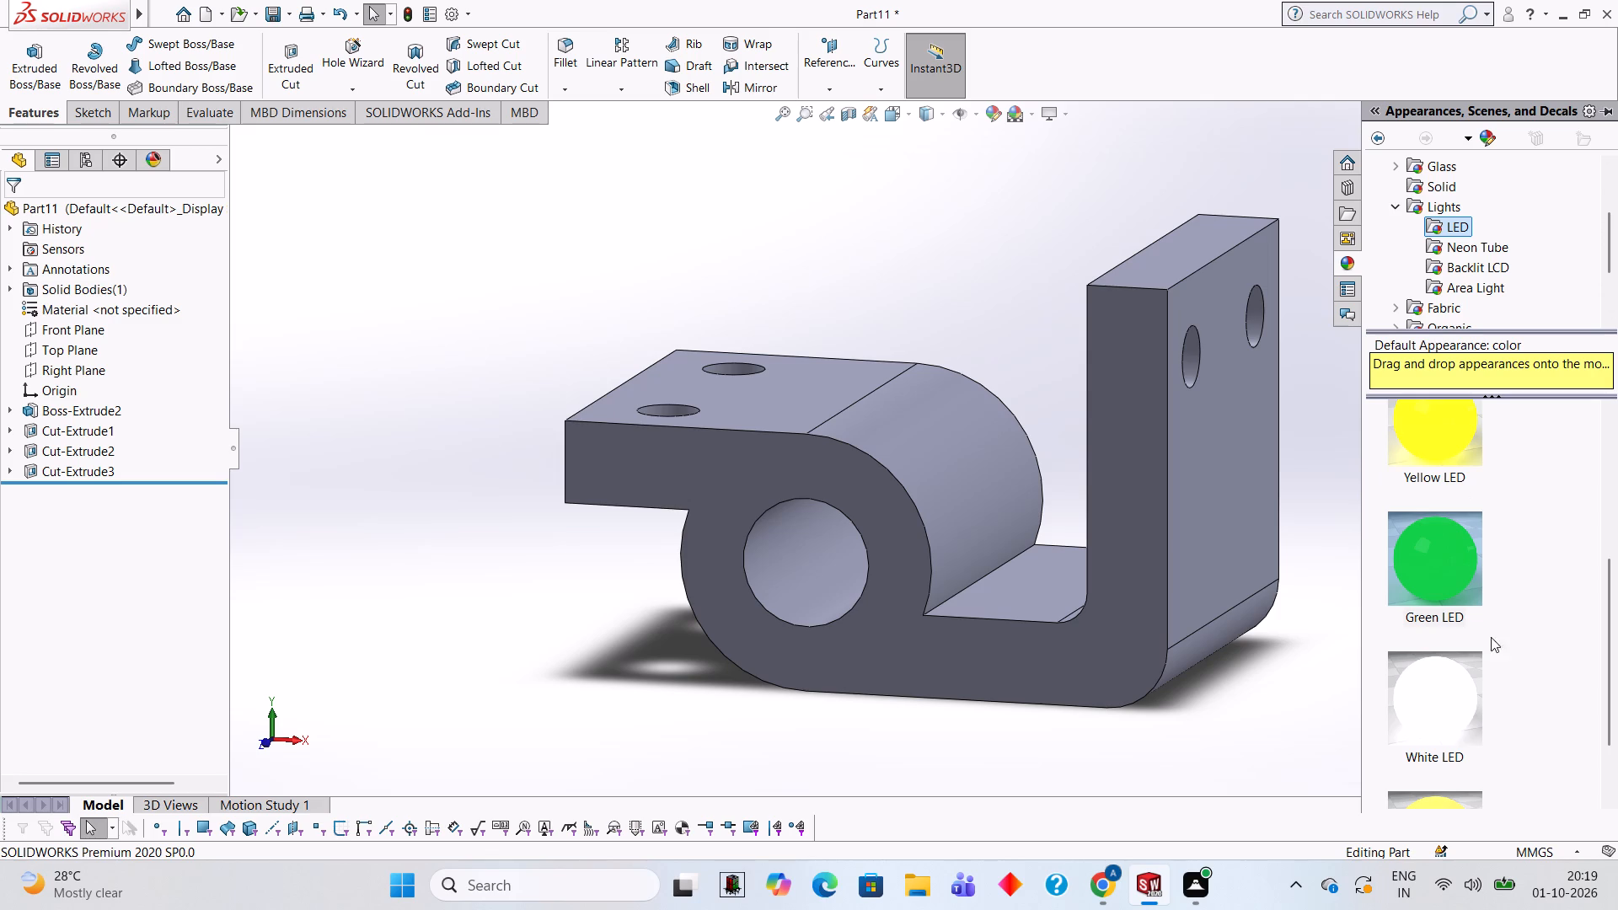
pyautogui.moveTo(1452, 419); pyautogui.dragTo(990, 474)
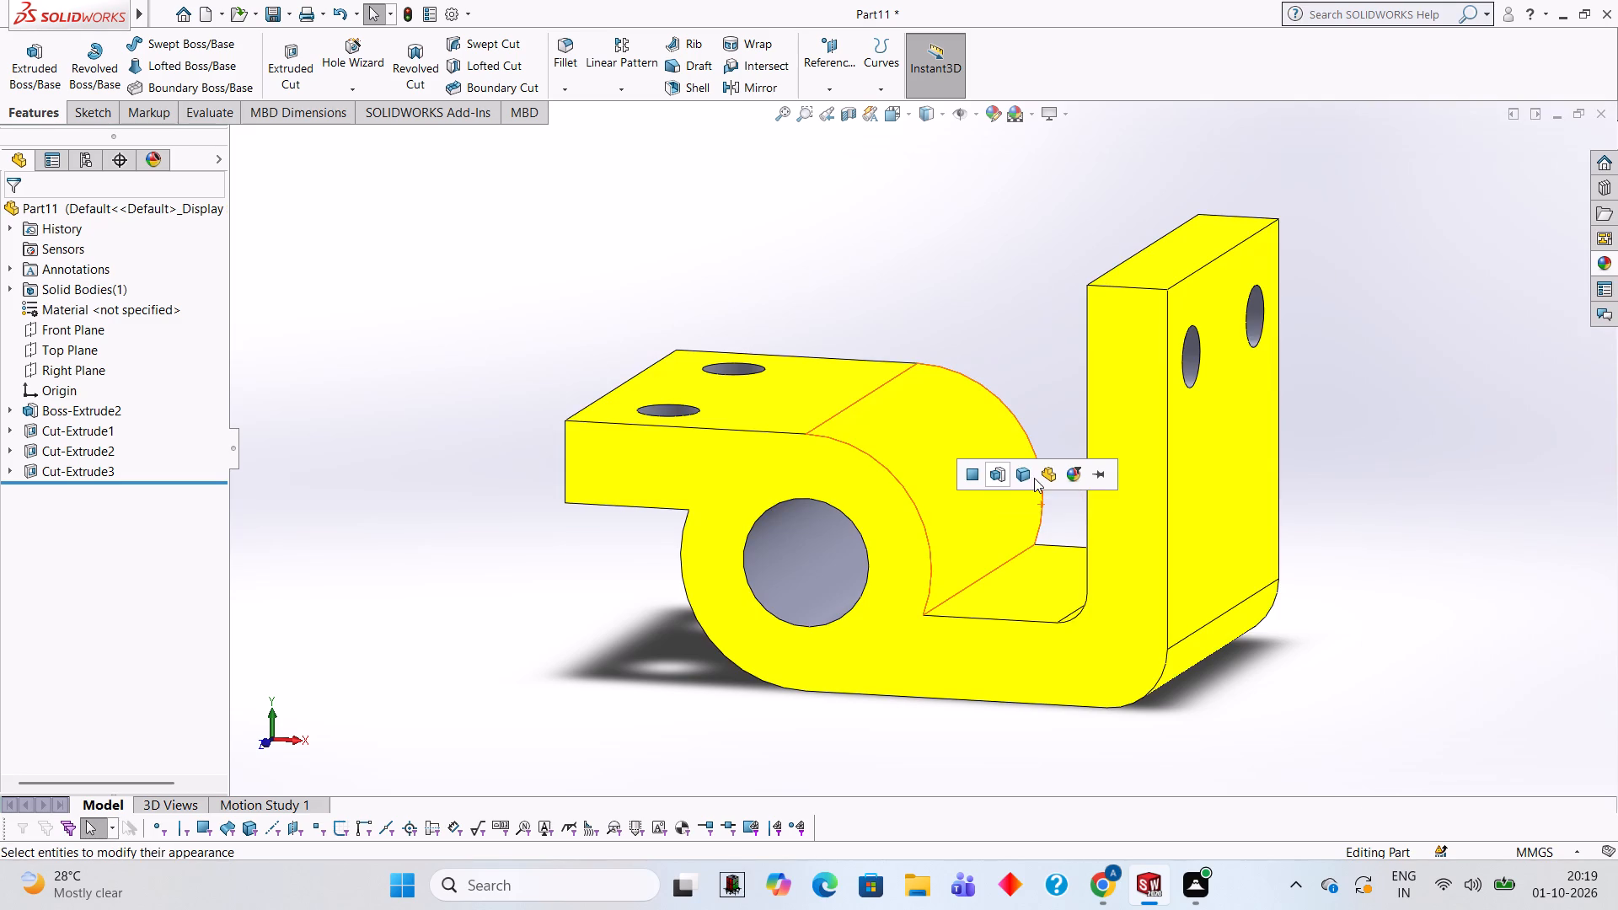
pyautogui.click(1013, 468)
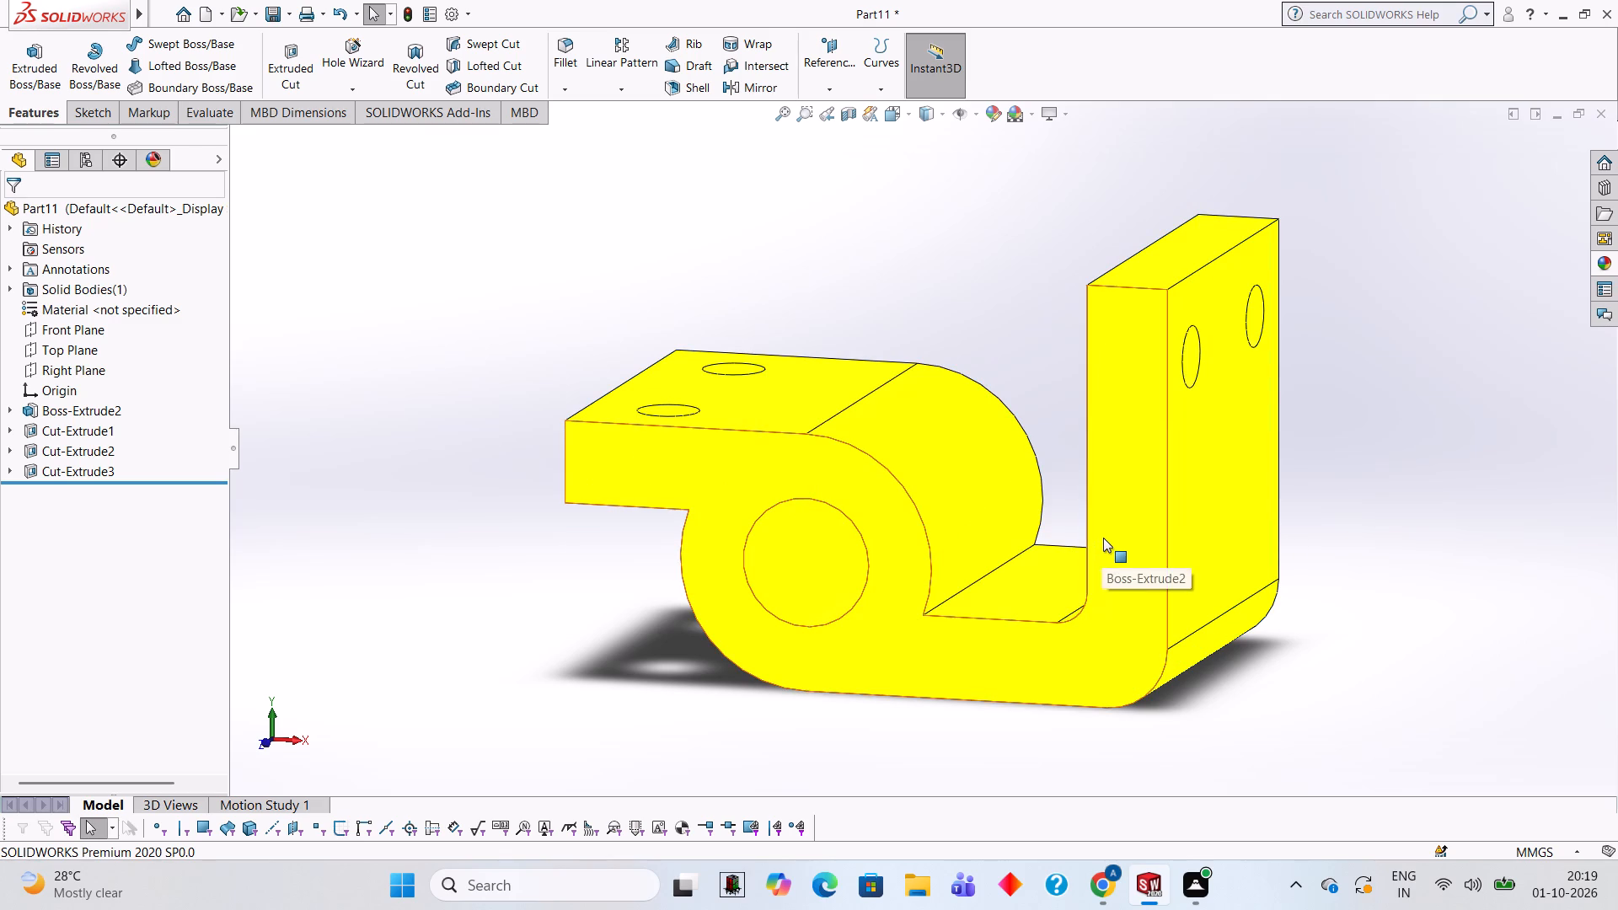
# Apply the red LED appearance to the feature forming the two holes in the vertical arm.
pyautogui.moveTo(1275, 397); pyautogui.dragTo(1225, 398, button='middle')
pyautogui.scroll(-1, 1225, 398)
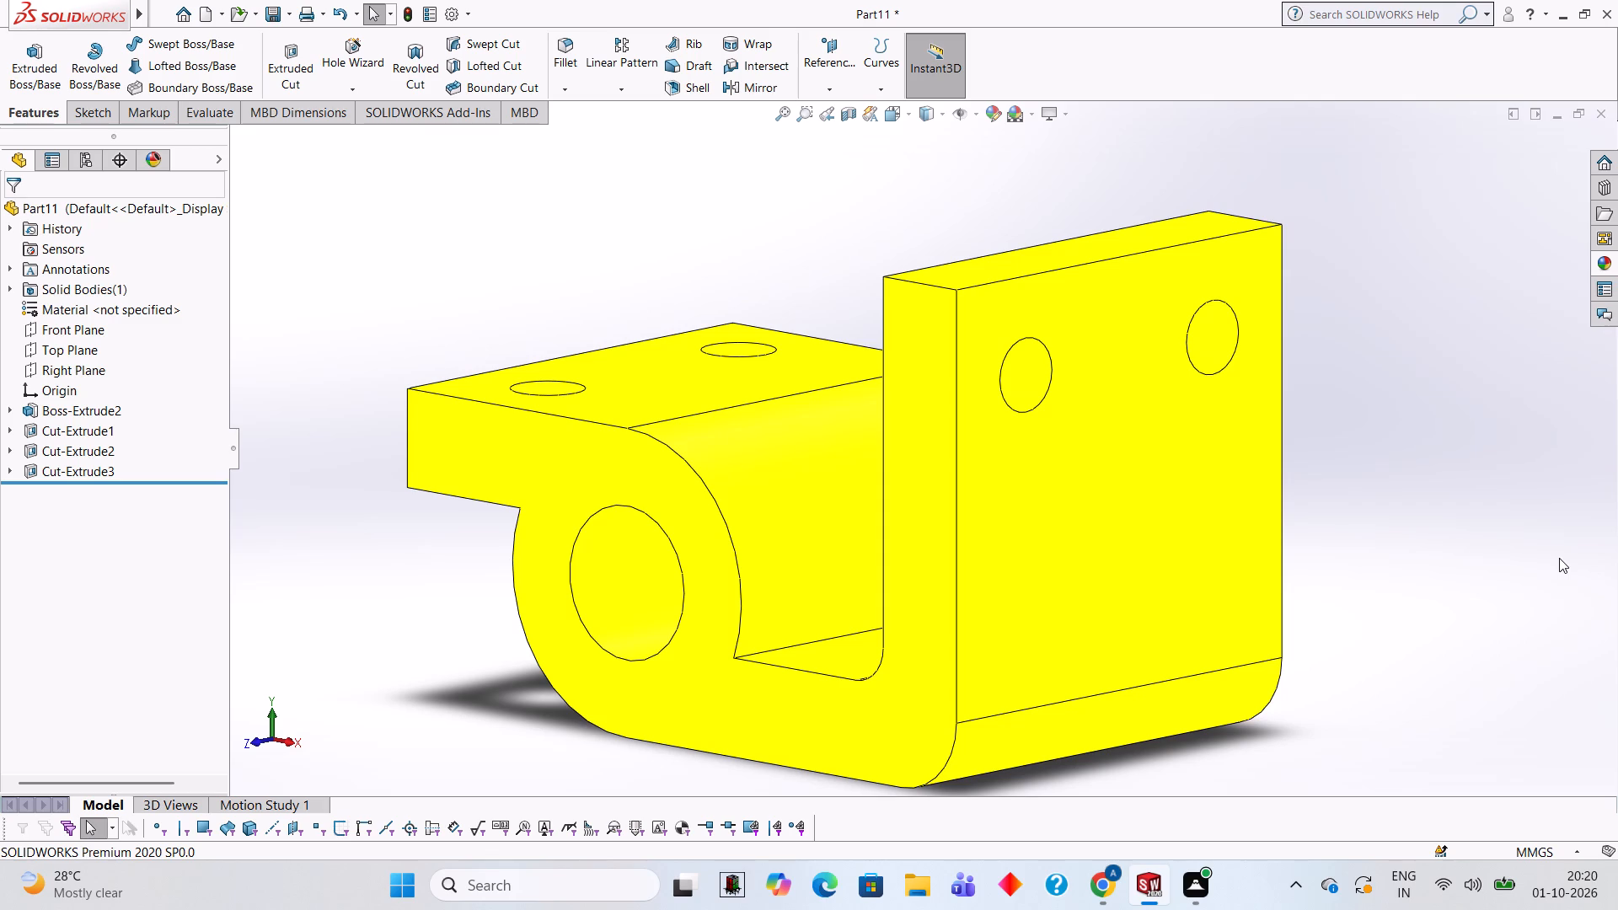
pyautogui.click(1594, 267)
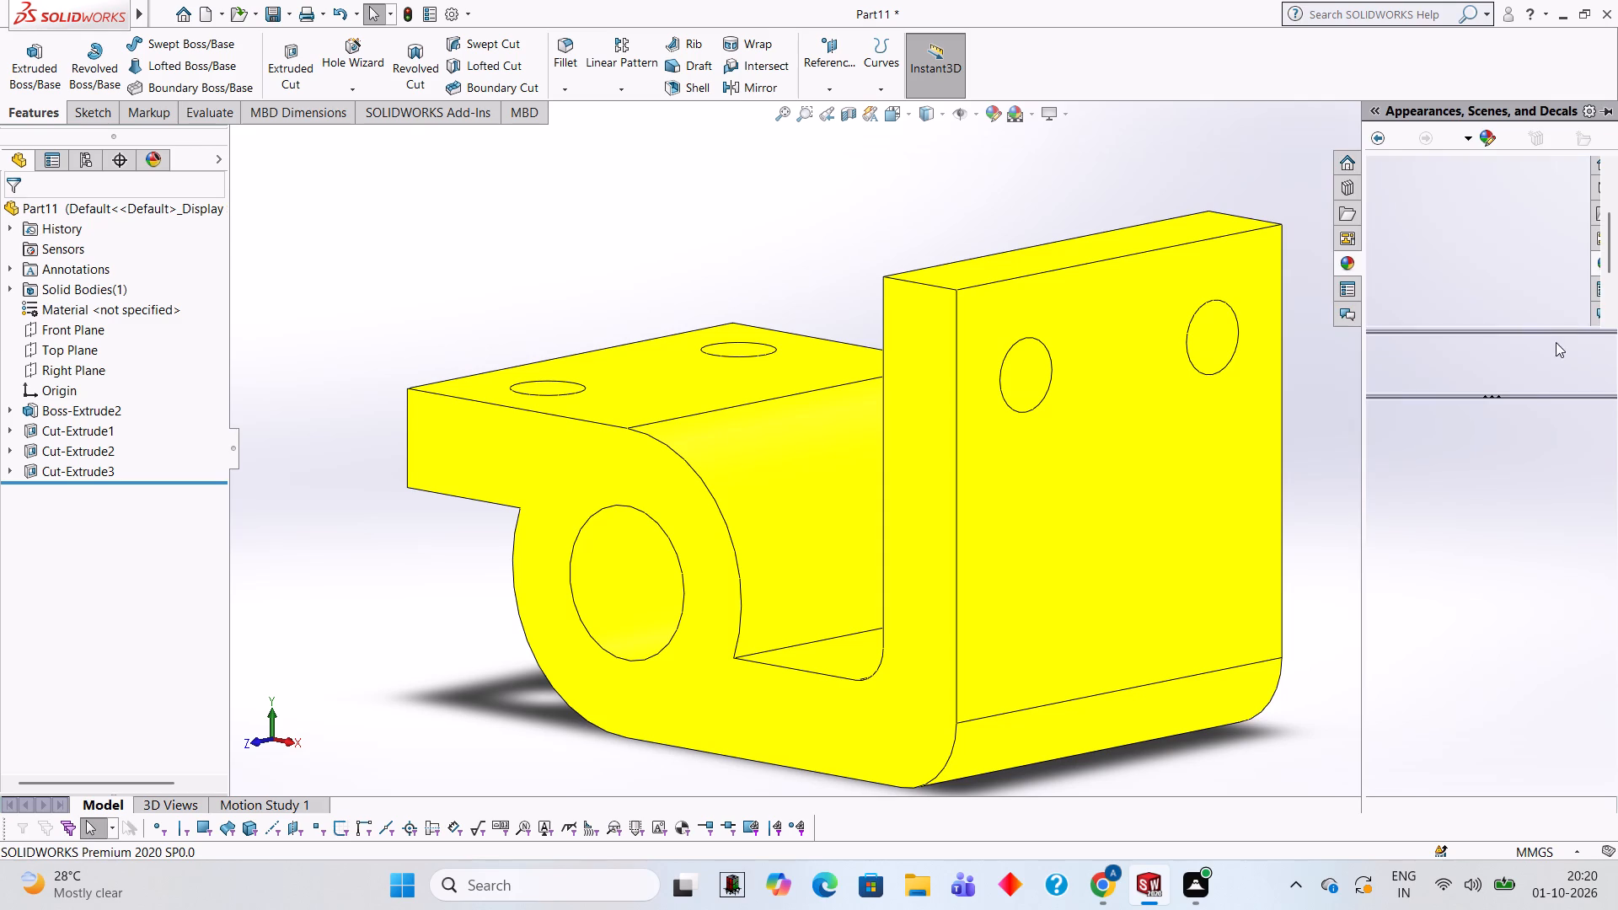
pyautogui.scroll(3, 1475, 519)
pyautogui.moveTo(1458, 460); pyautogui.dragTo(1211, 461)
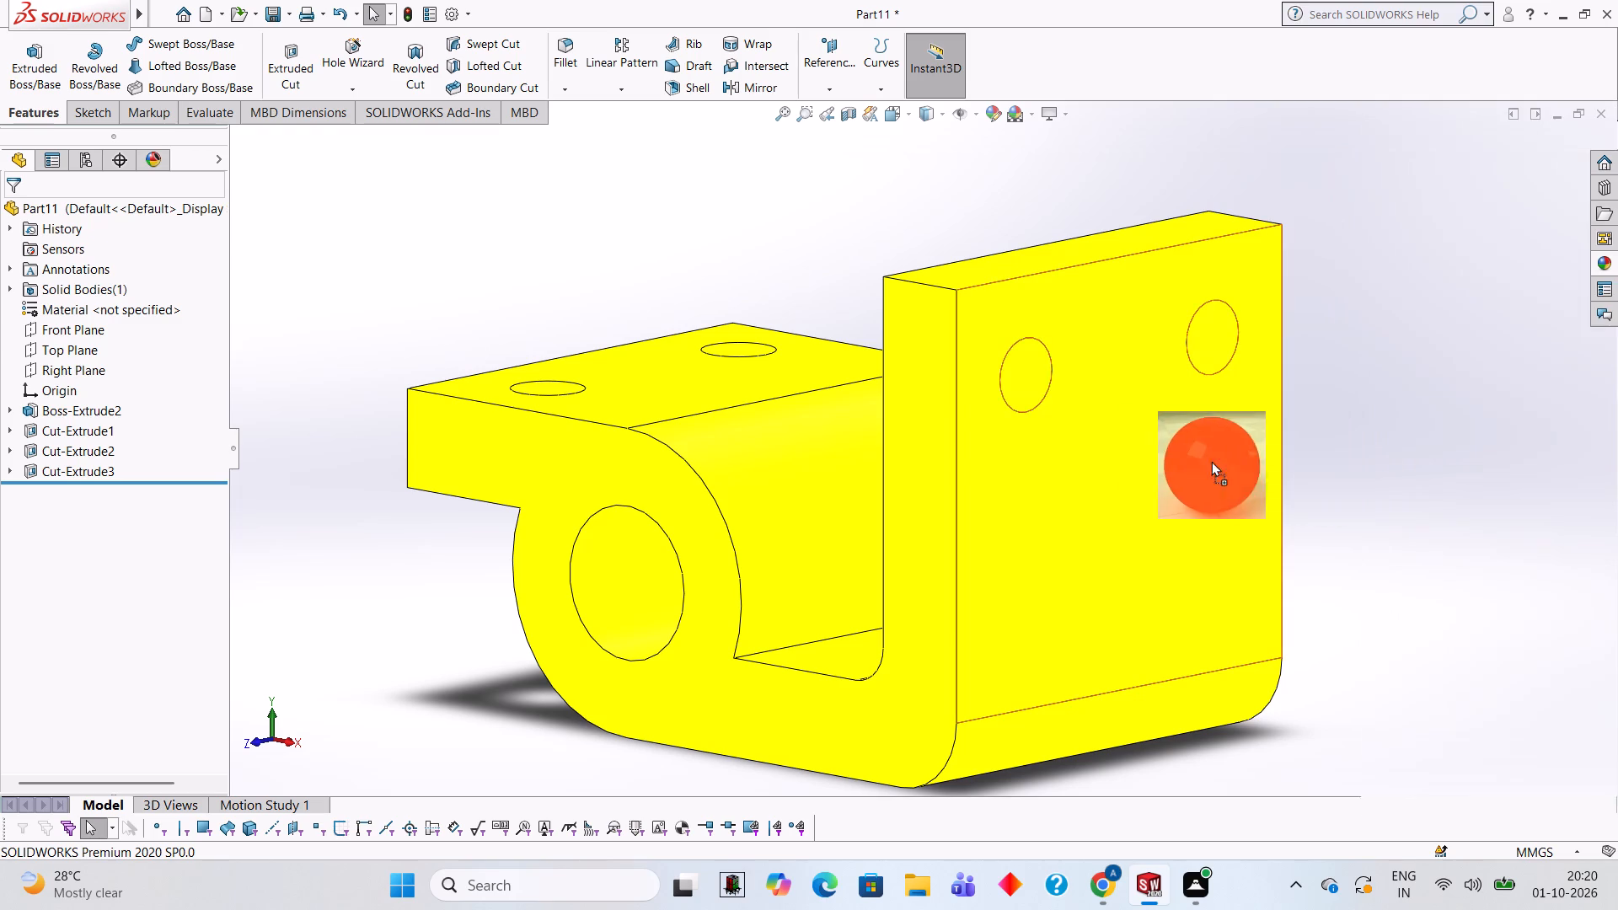
pyautogui.moveTo(1211, 461); pyautogui.dragTo(1043, 368)
pyautogui.click(1043, 368)
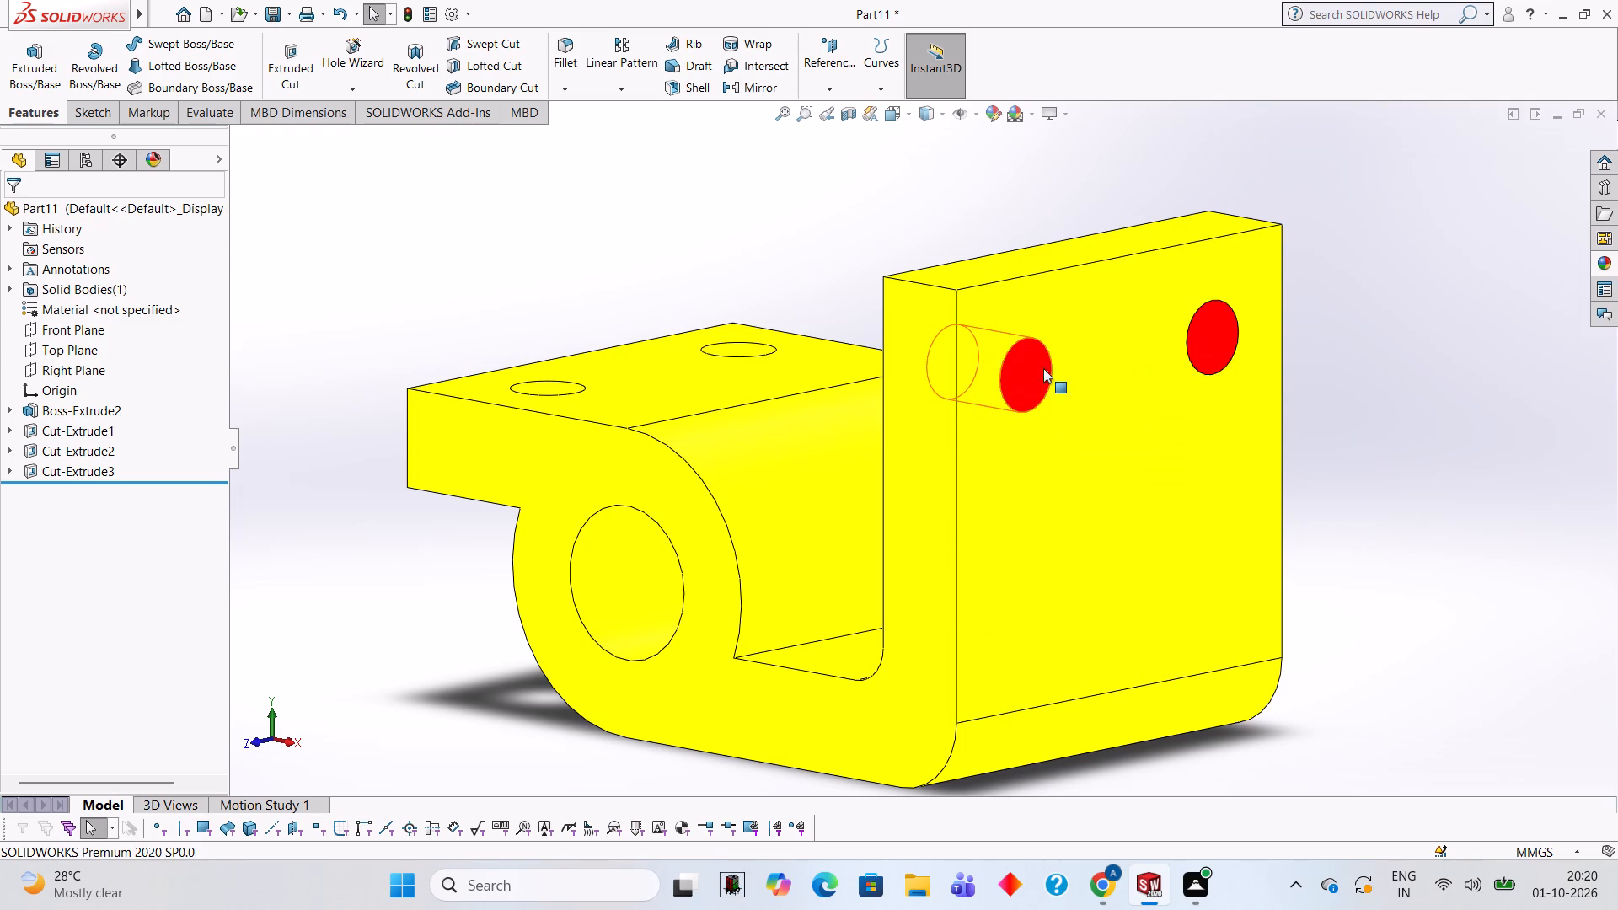
# Apply the Red LED appearance to the feature forming the knuckle bore.
pyautogui.moveTo(1120, 455); pyautogui.dragTo(1223, 399, button='middle')
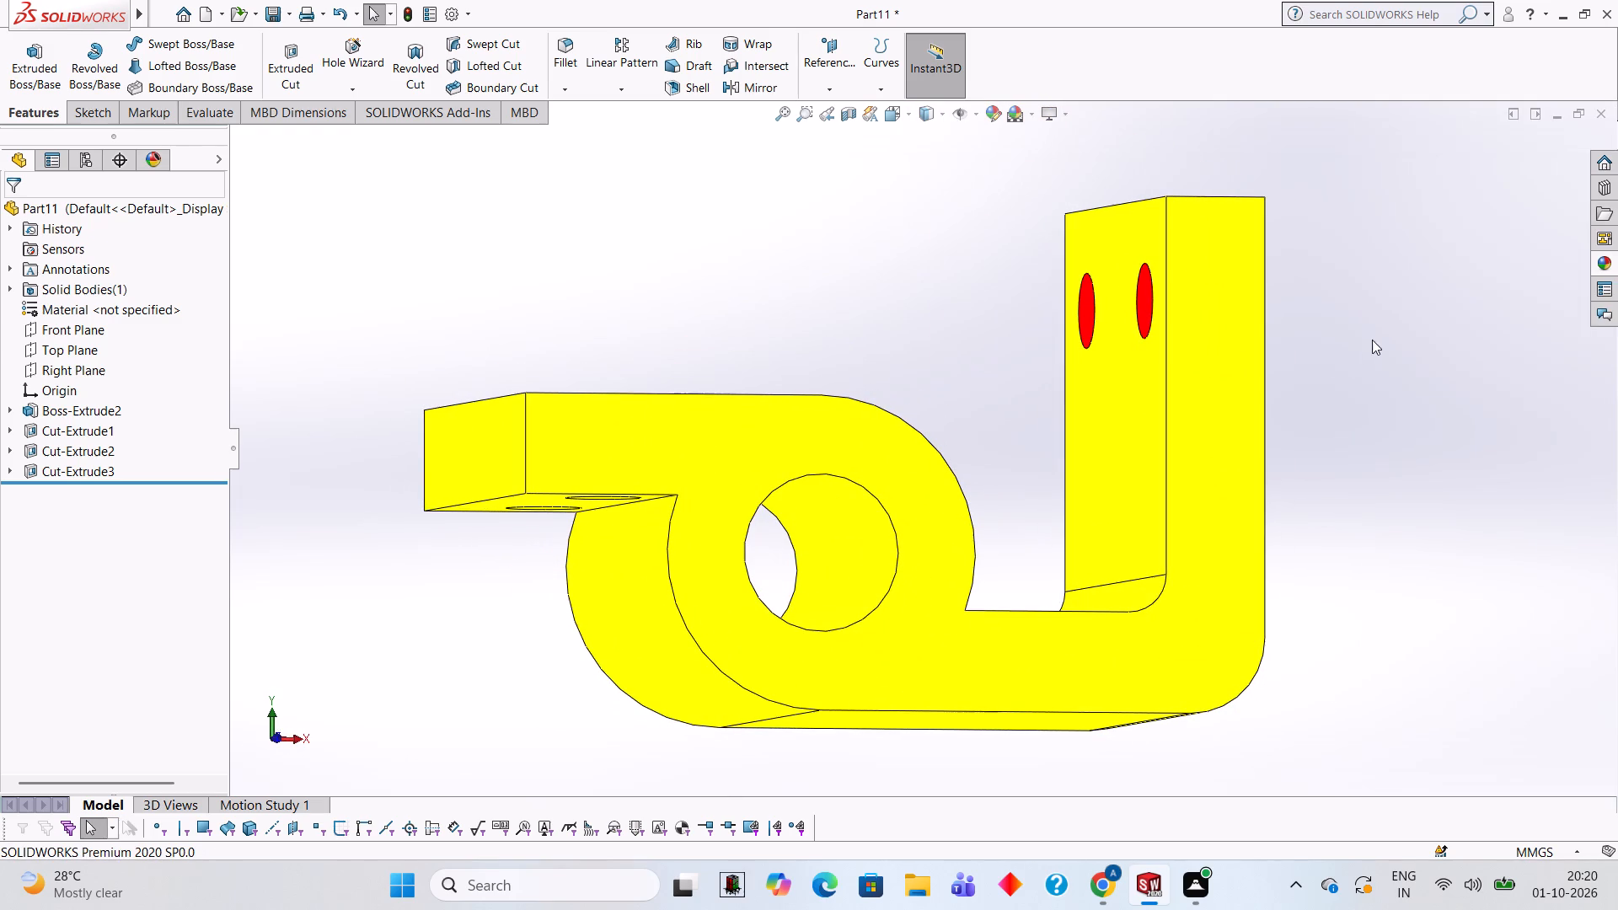
pyautogui.click(1597, 265)
pyautogui.moveTo(1435, 440); pyautogui.dragTo(931, 543)
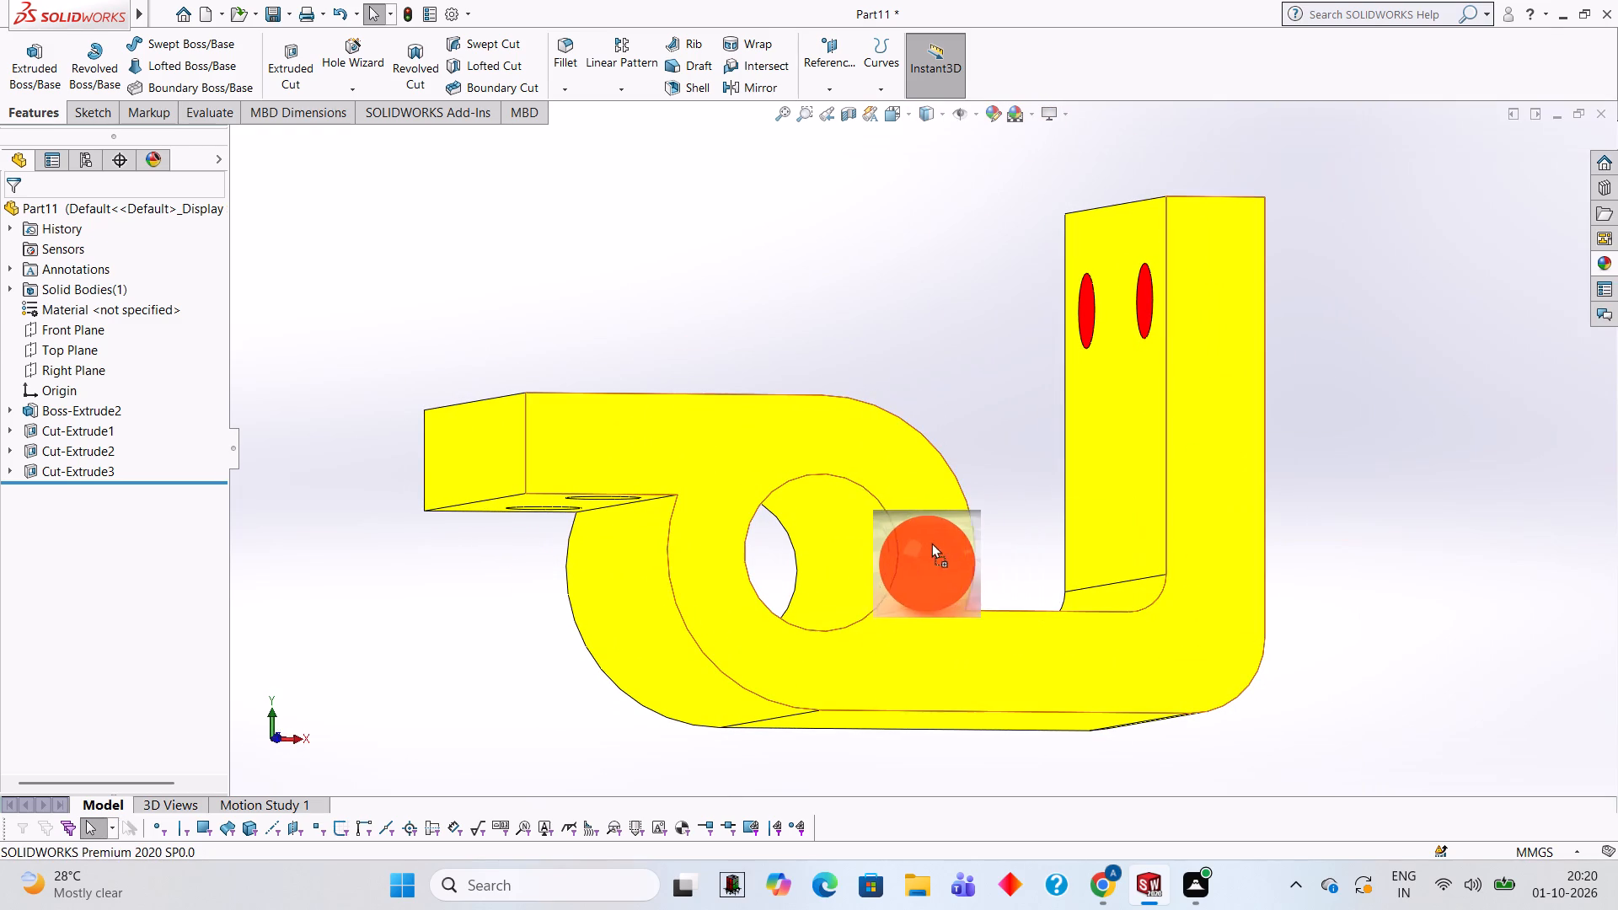
pyautogui.moveTo(931, 543); pyautogui.dragTo(849, 517)
pyautogui.click(849, 517)
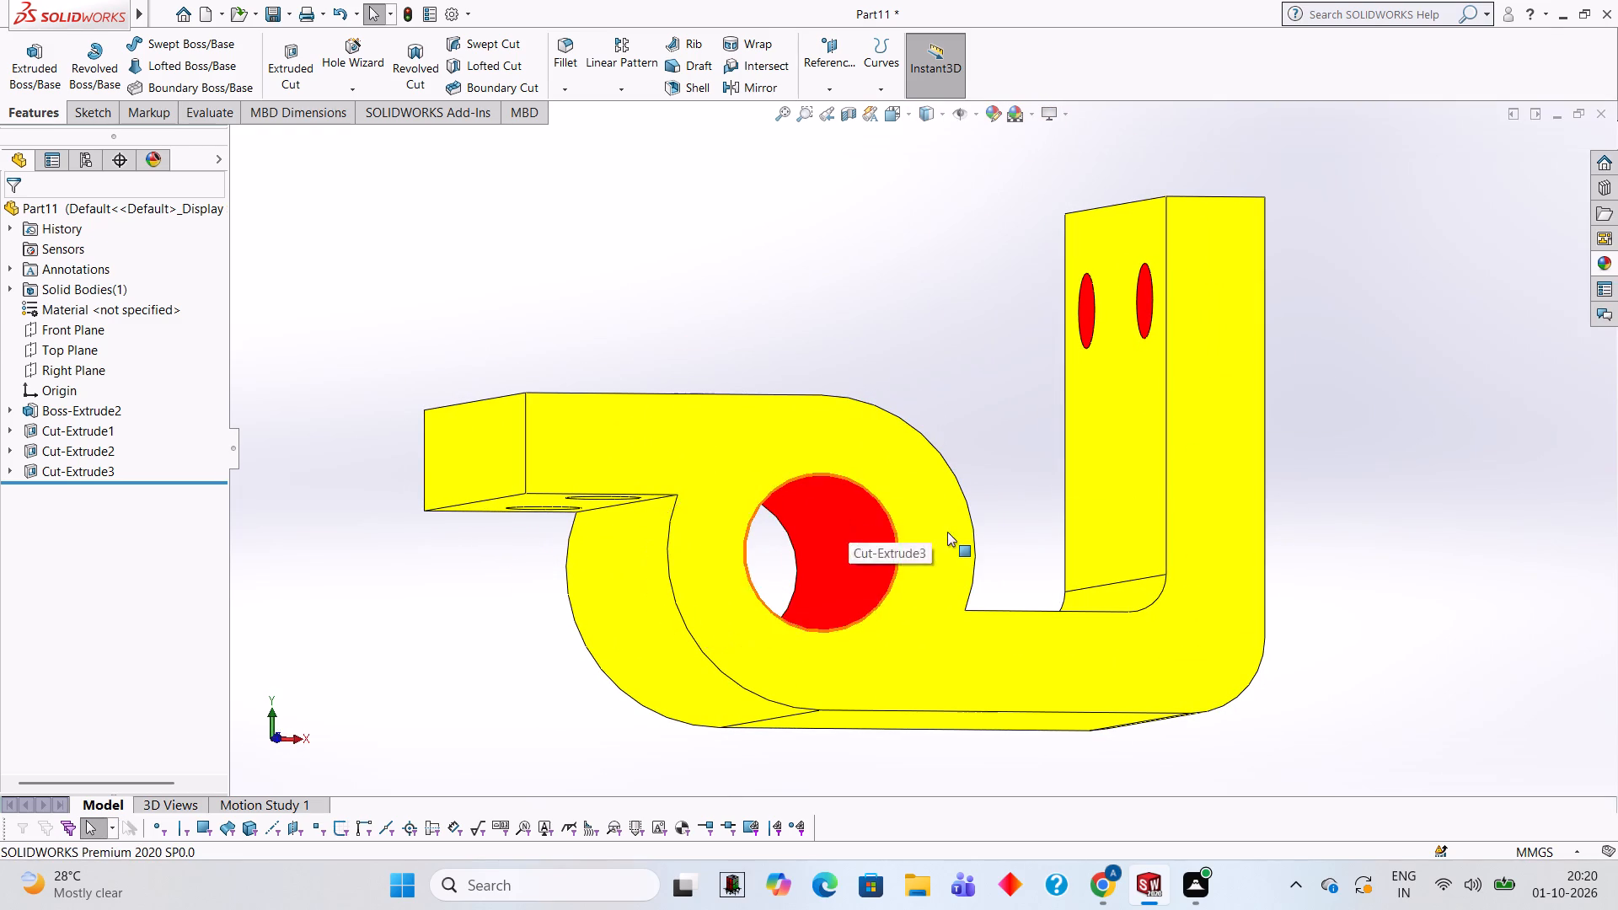
# Apply the Red LED appearance to the feature forming the two holes in the horizontal arm.
pyautogui.moveTo(833, 373); pyautogui.dragTo(814, 555, button='middle')
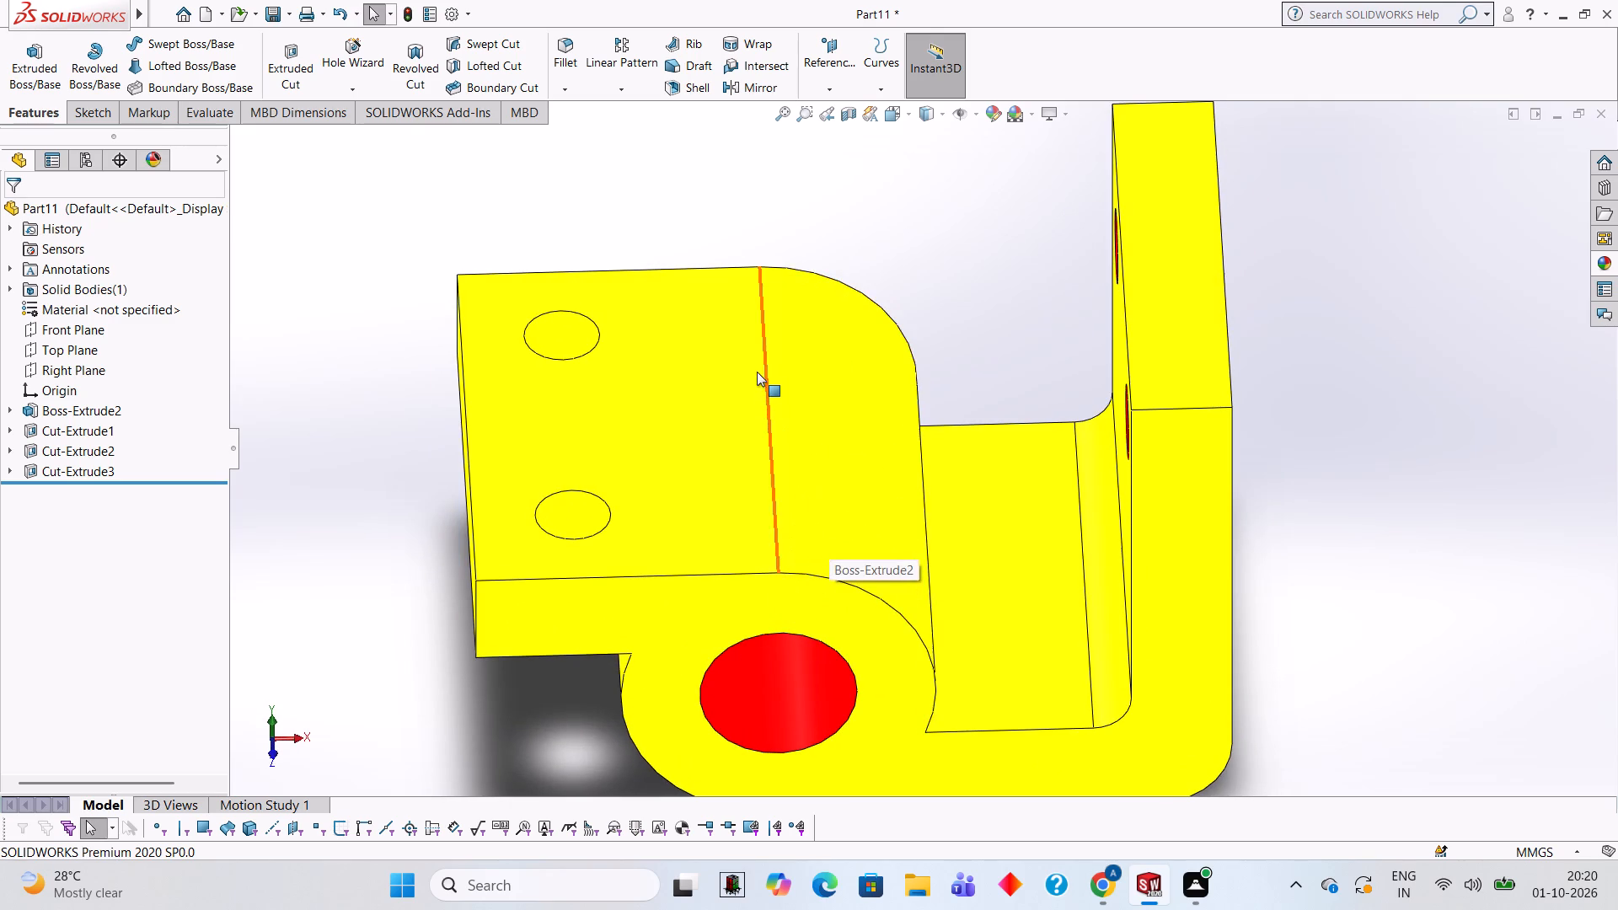
pyautogui.moveTo(757, 372); pyautogui.dragTo(731, 565, button='middle')
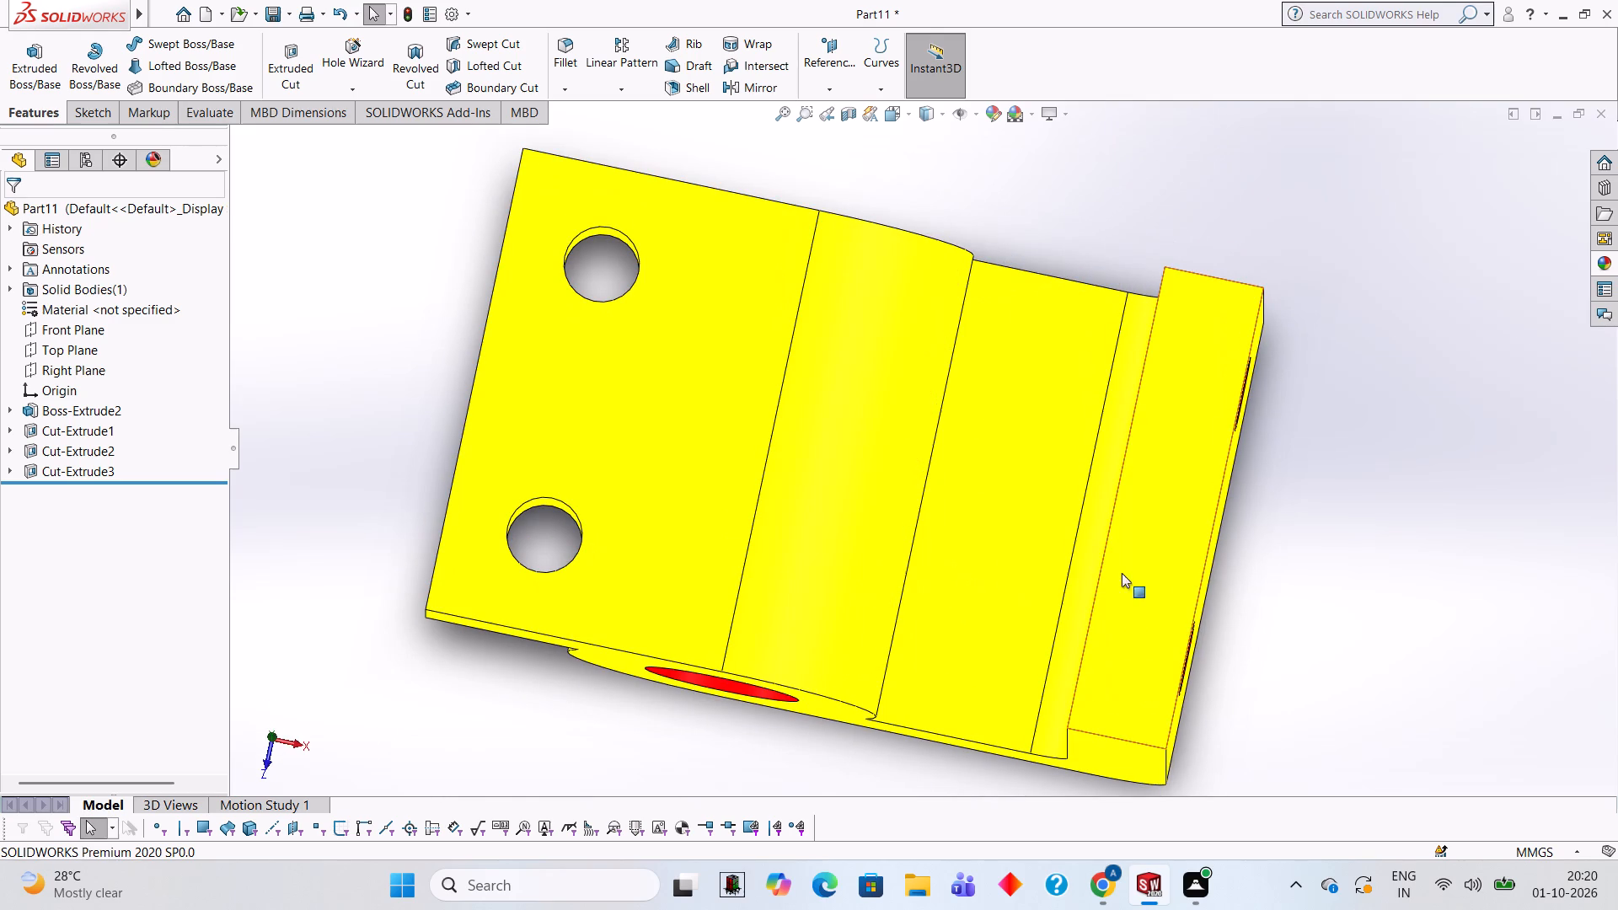
pyautogui.click(1610, 253)
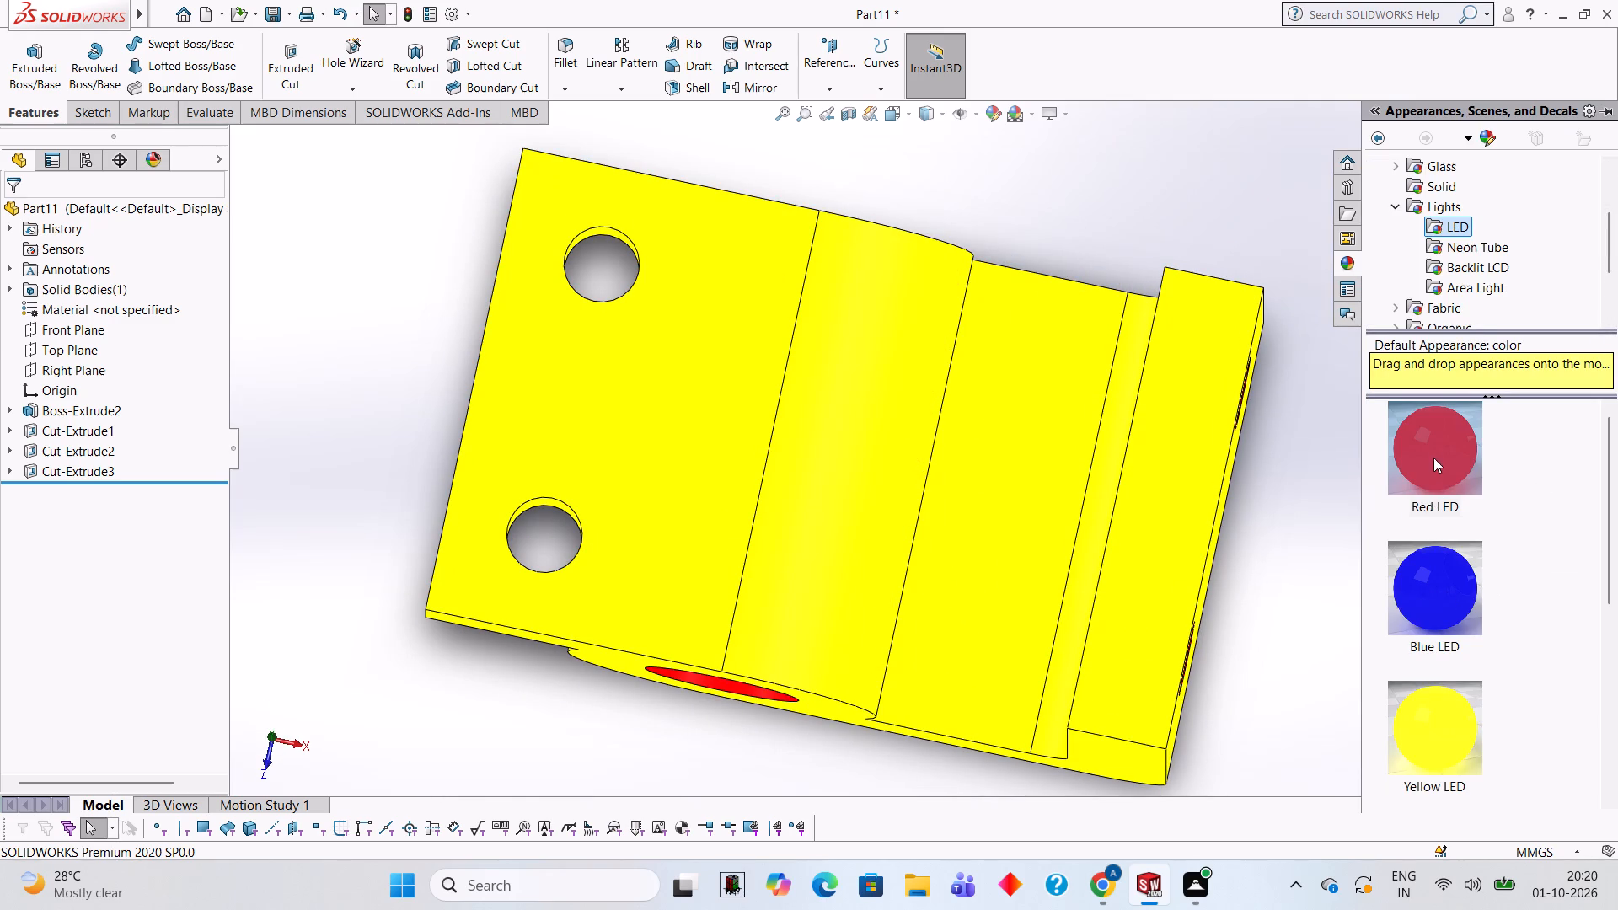
pyautogui.moveTo(1433, 452); pyautogui.dragTo(606, 244)
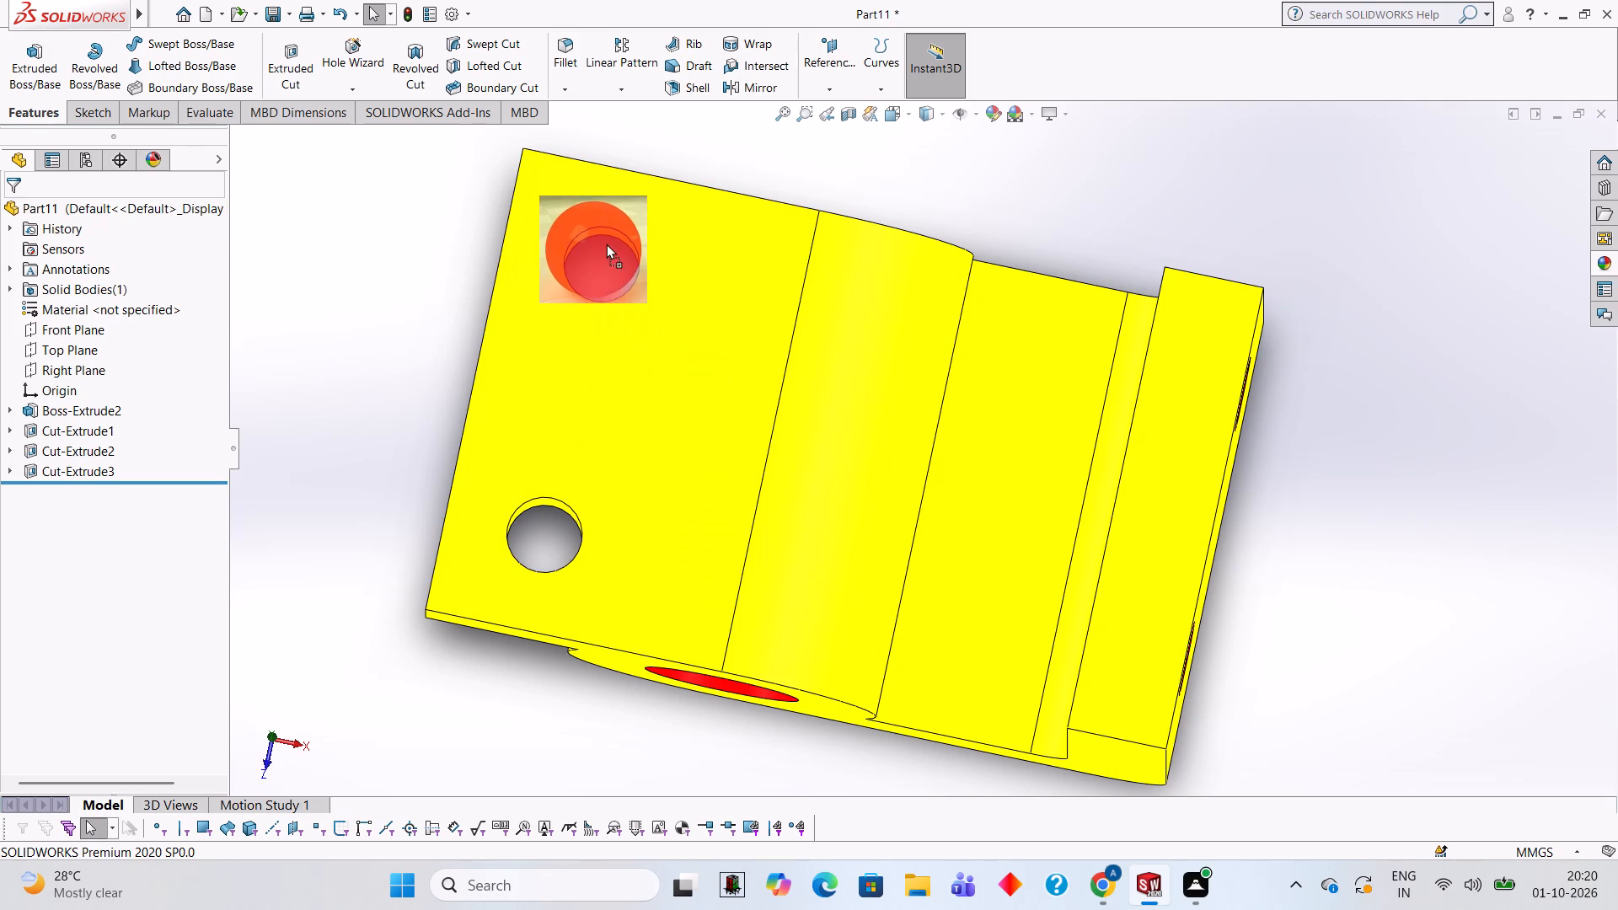
pyautogui.moveTo(606, 244); pyautogui.dragTo(582, 231)
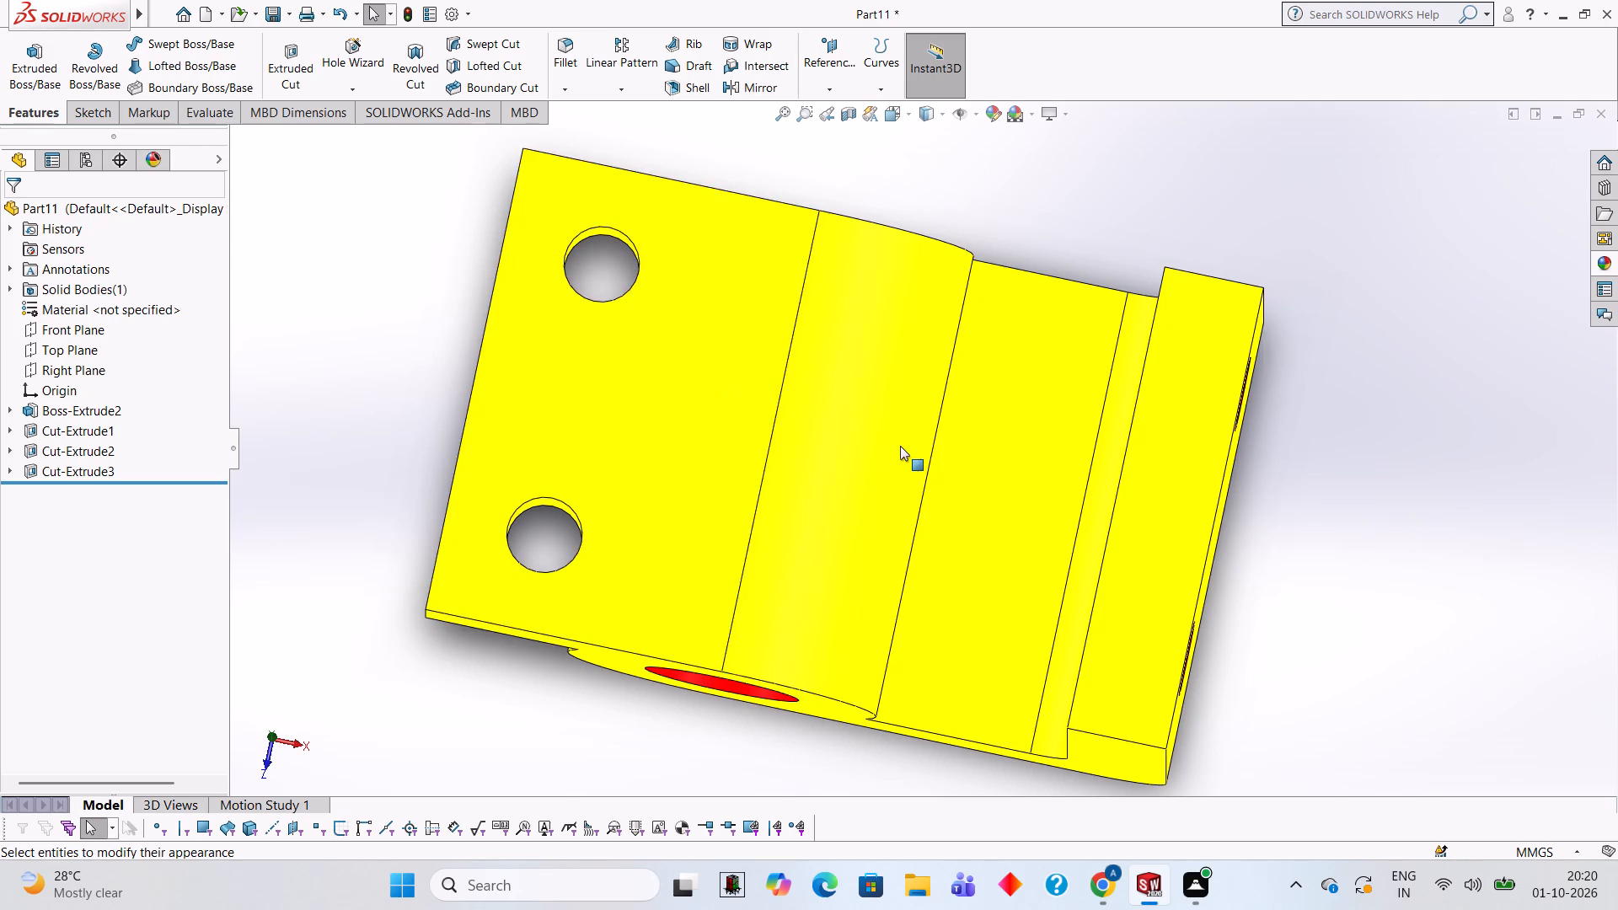
pyautogui.moveTo(903, 451); pyautogui.dragTo(892, 366, button='middle')
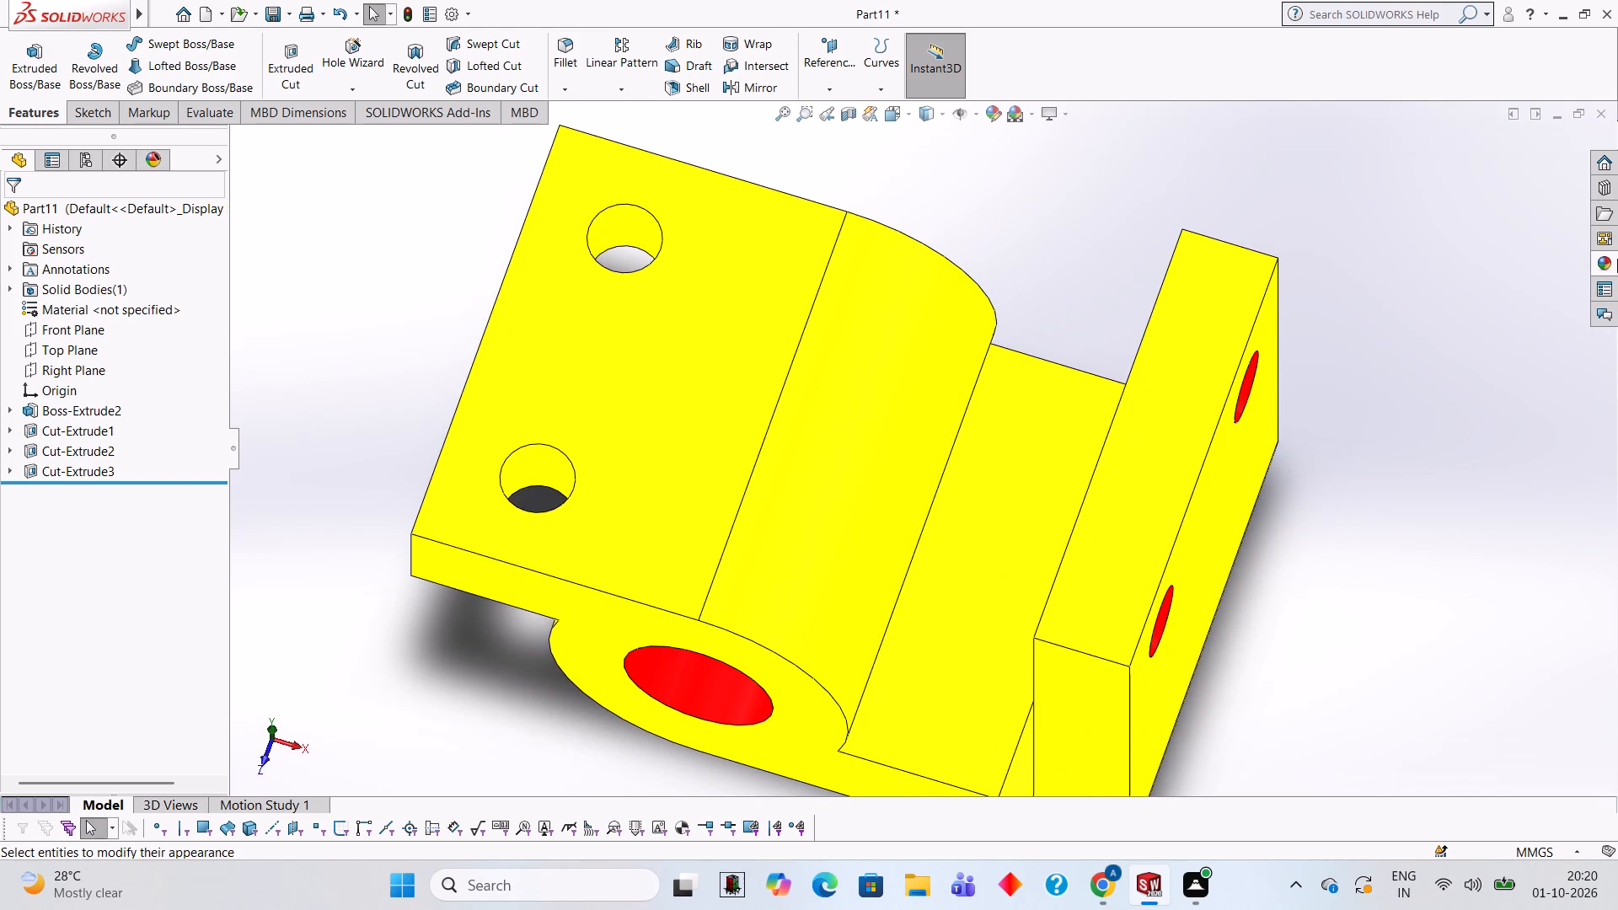
pyautogui.click(1599, 260)
pyautogui.moveTo(1422, 454); pyautogui.dragTo(568, 260)
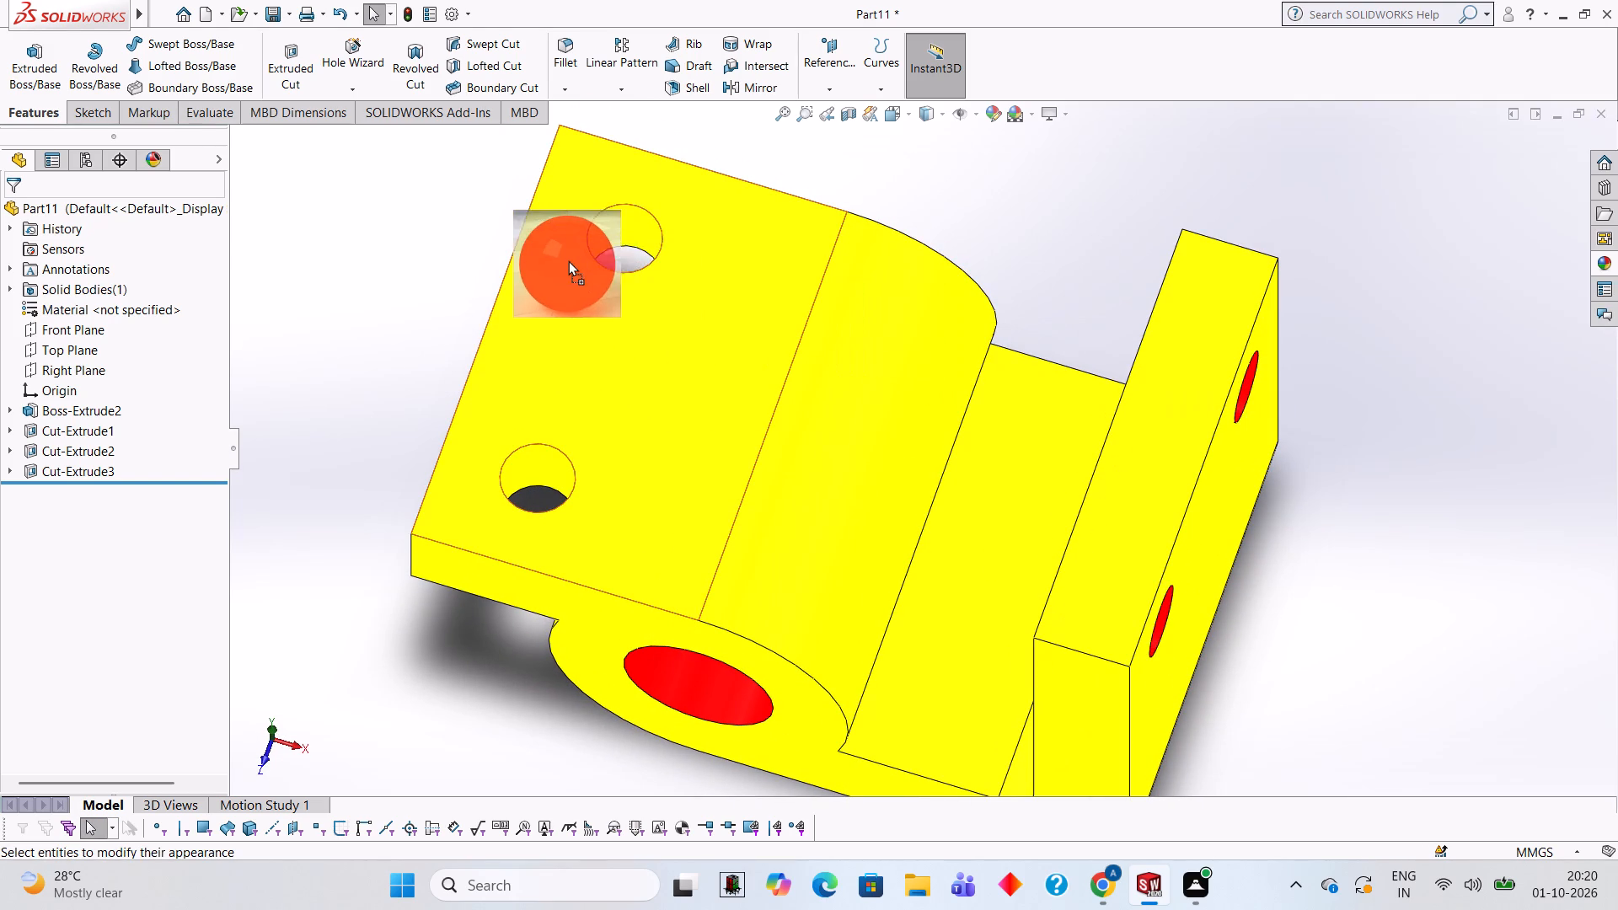
pyautogui.moveTo(568, 260); pyautogui.dragTo(602, 233)
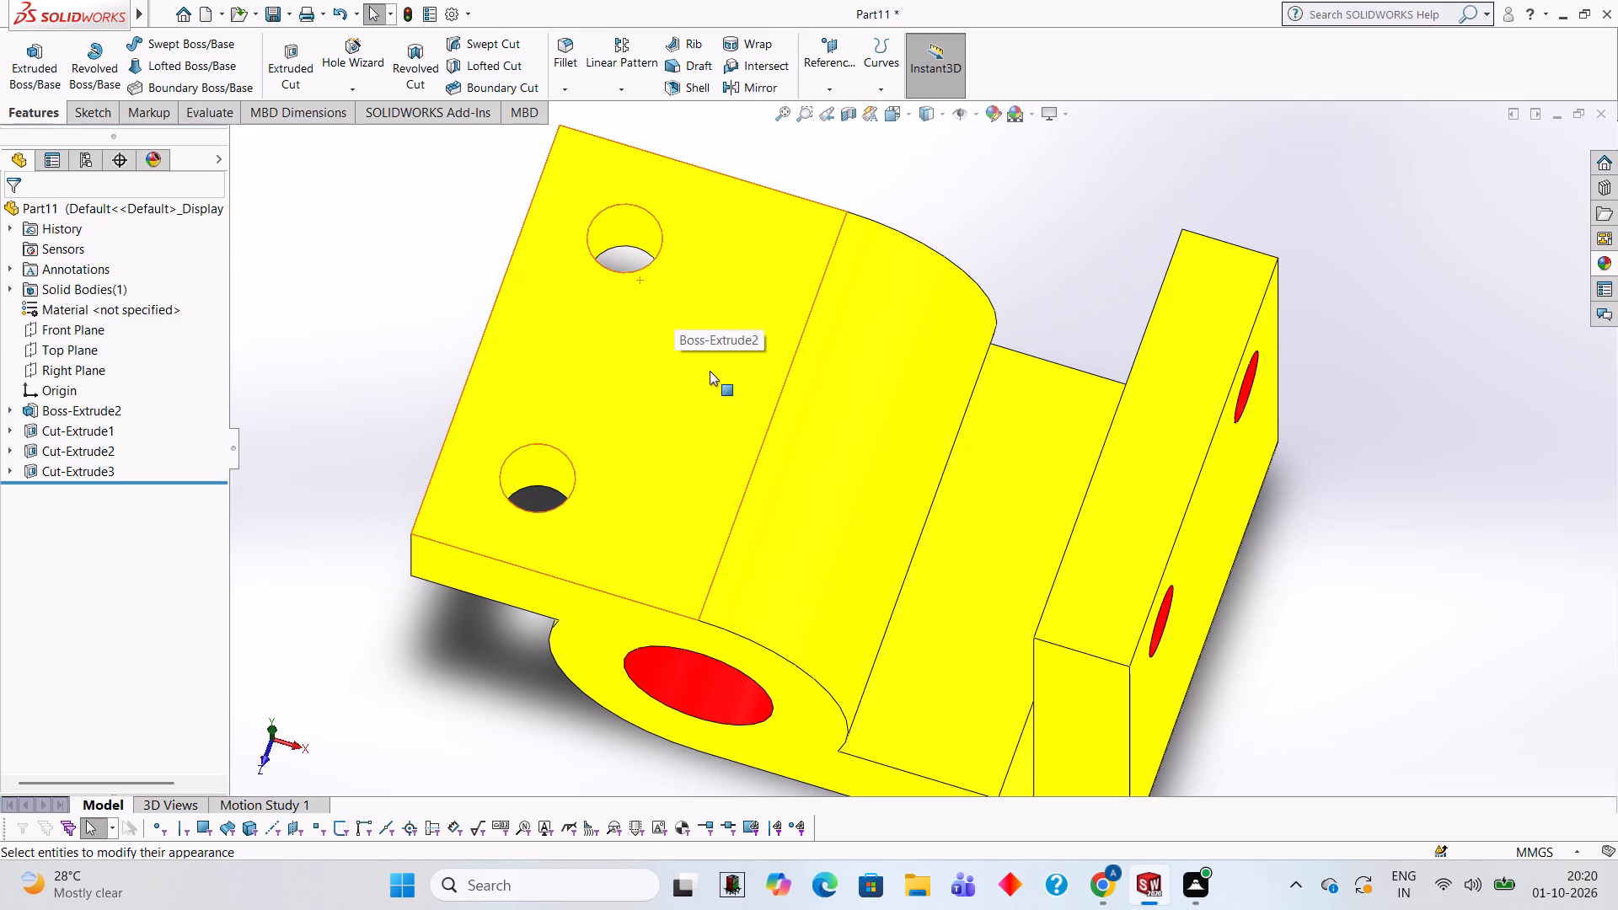
pyautogui.click(1611, 258)
pyautogui.moveTo(1420, 458); pyautogui.dragTo(1191, 509)
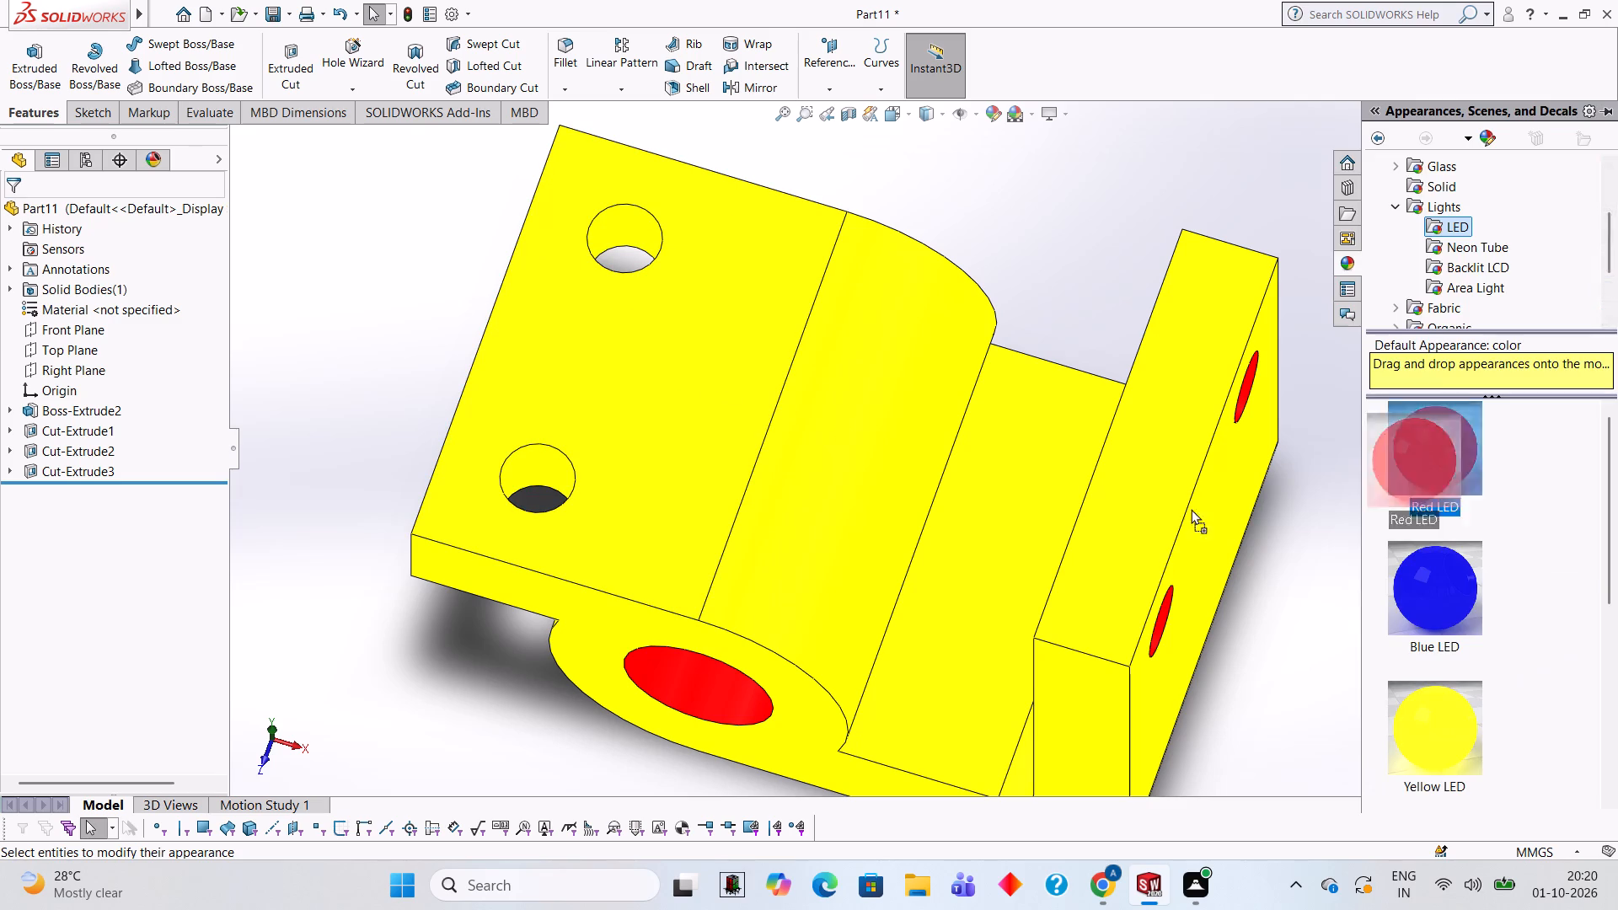
pyautogui.moveTo(1191, 509); pyautogui.dragTo(603, 227)
pyautogui.click(603, 227)
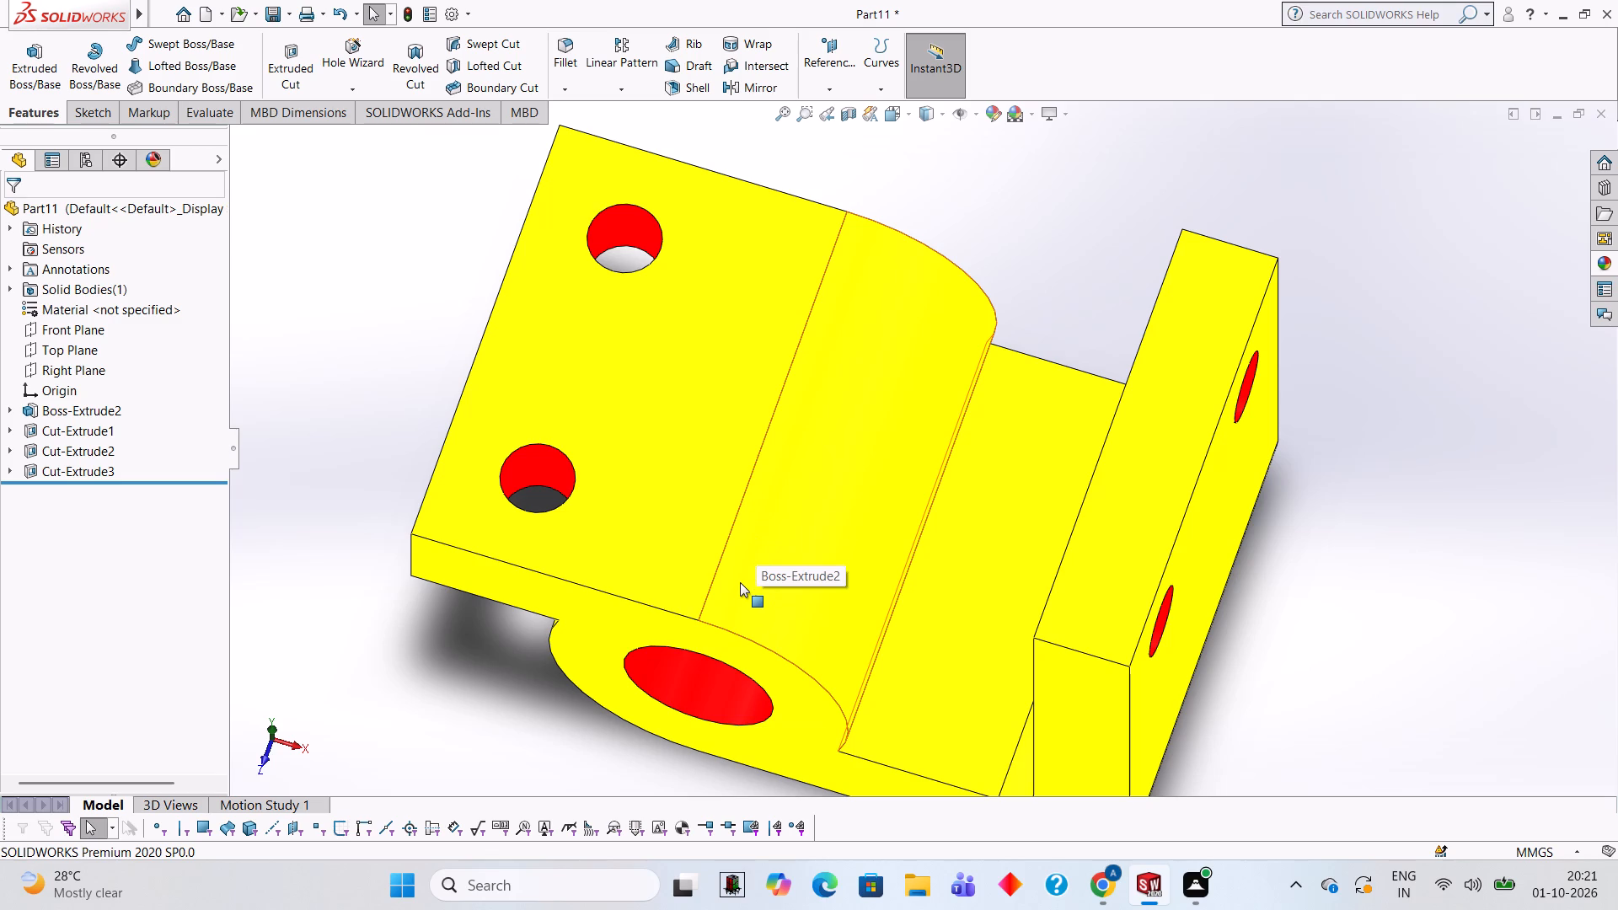
# Apply the Blue LED appearance to the upper curved outer face of the knuckle, between the two arms.
pyautogui.scroll(1, 749, 609)
pyautogui.moveTo(749, 609); pyautogui.dragTo(755, 535, button='middle')
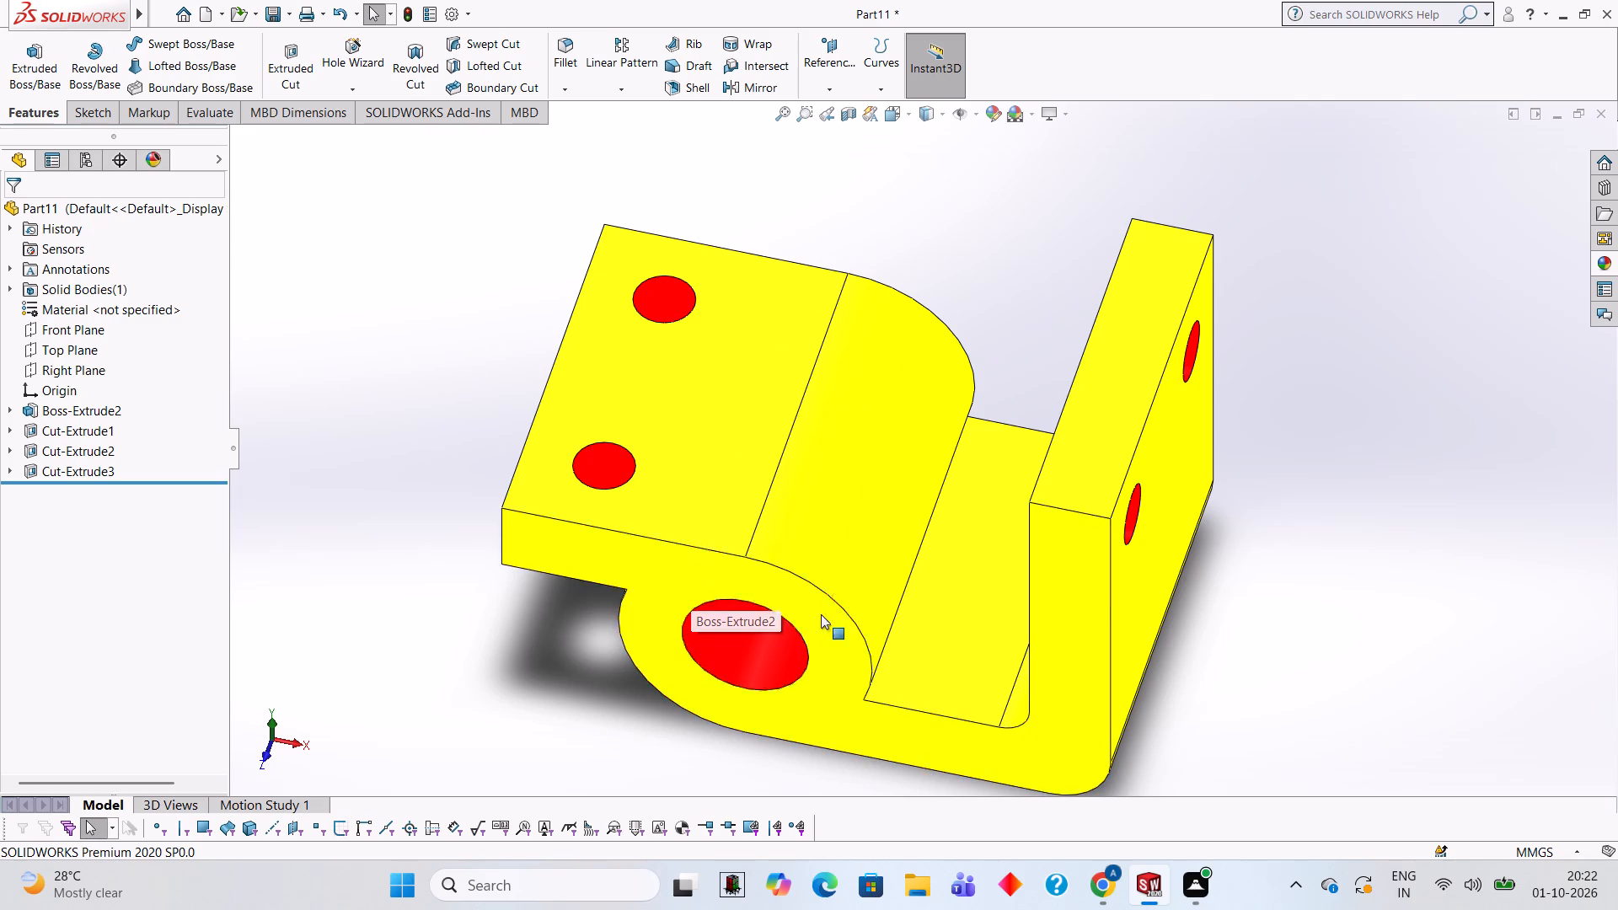
pyautogui.moveTo(844, 569); pyautogui.dragTo(867, 486, button='middle')
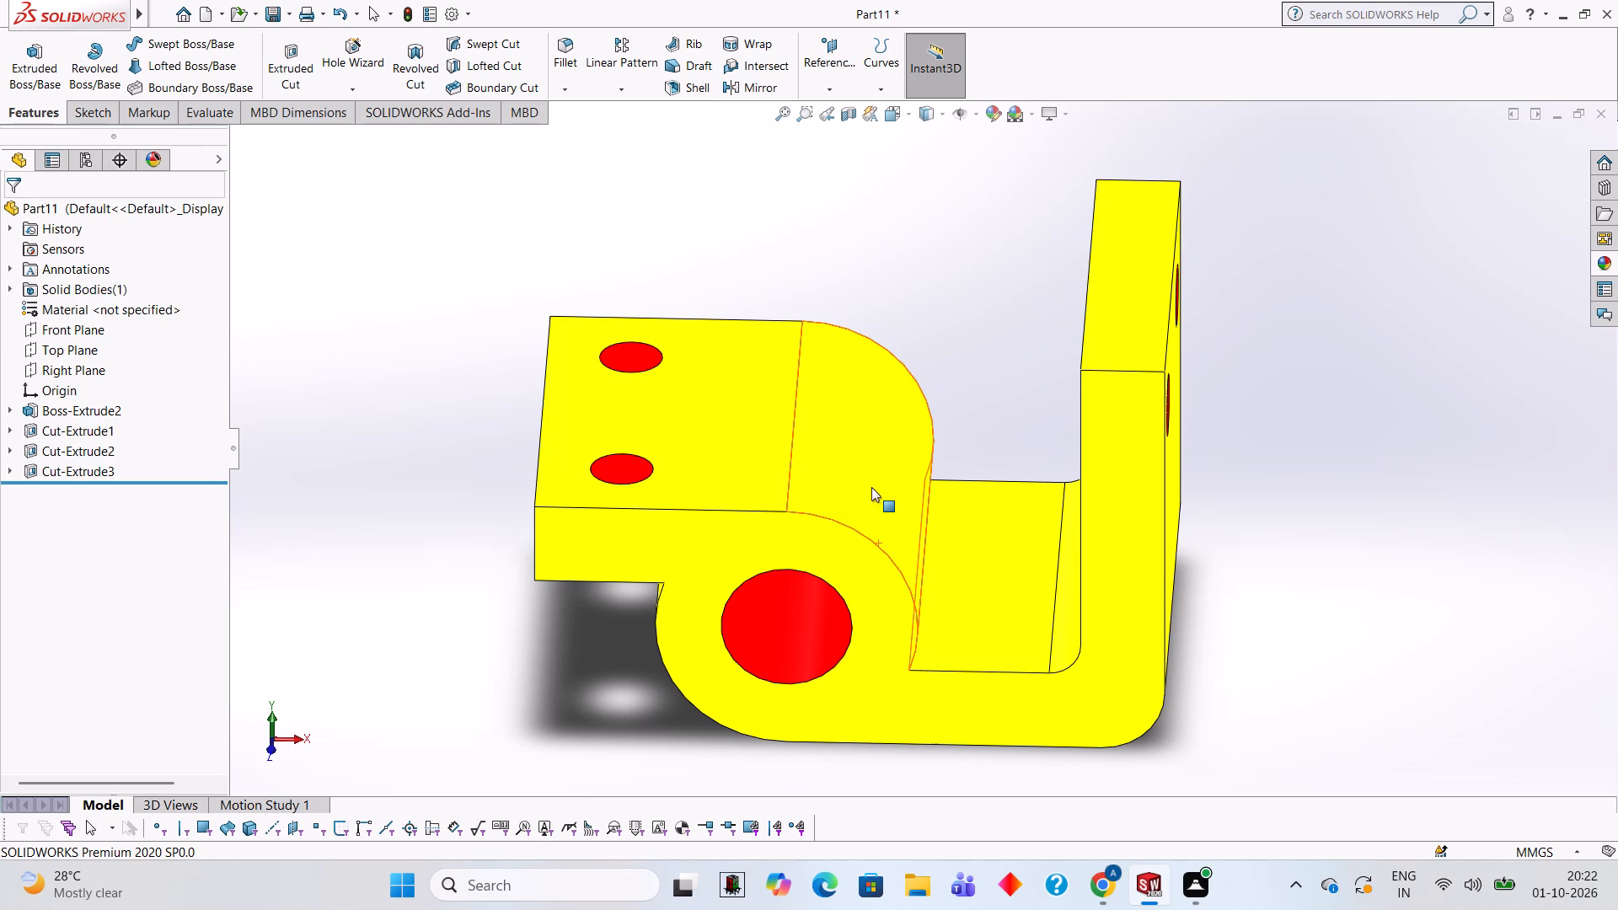
pyautogui.moveTo(983, 484); pyautogui.dragTo(934, 484, button='middle')
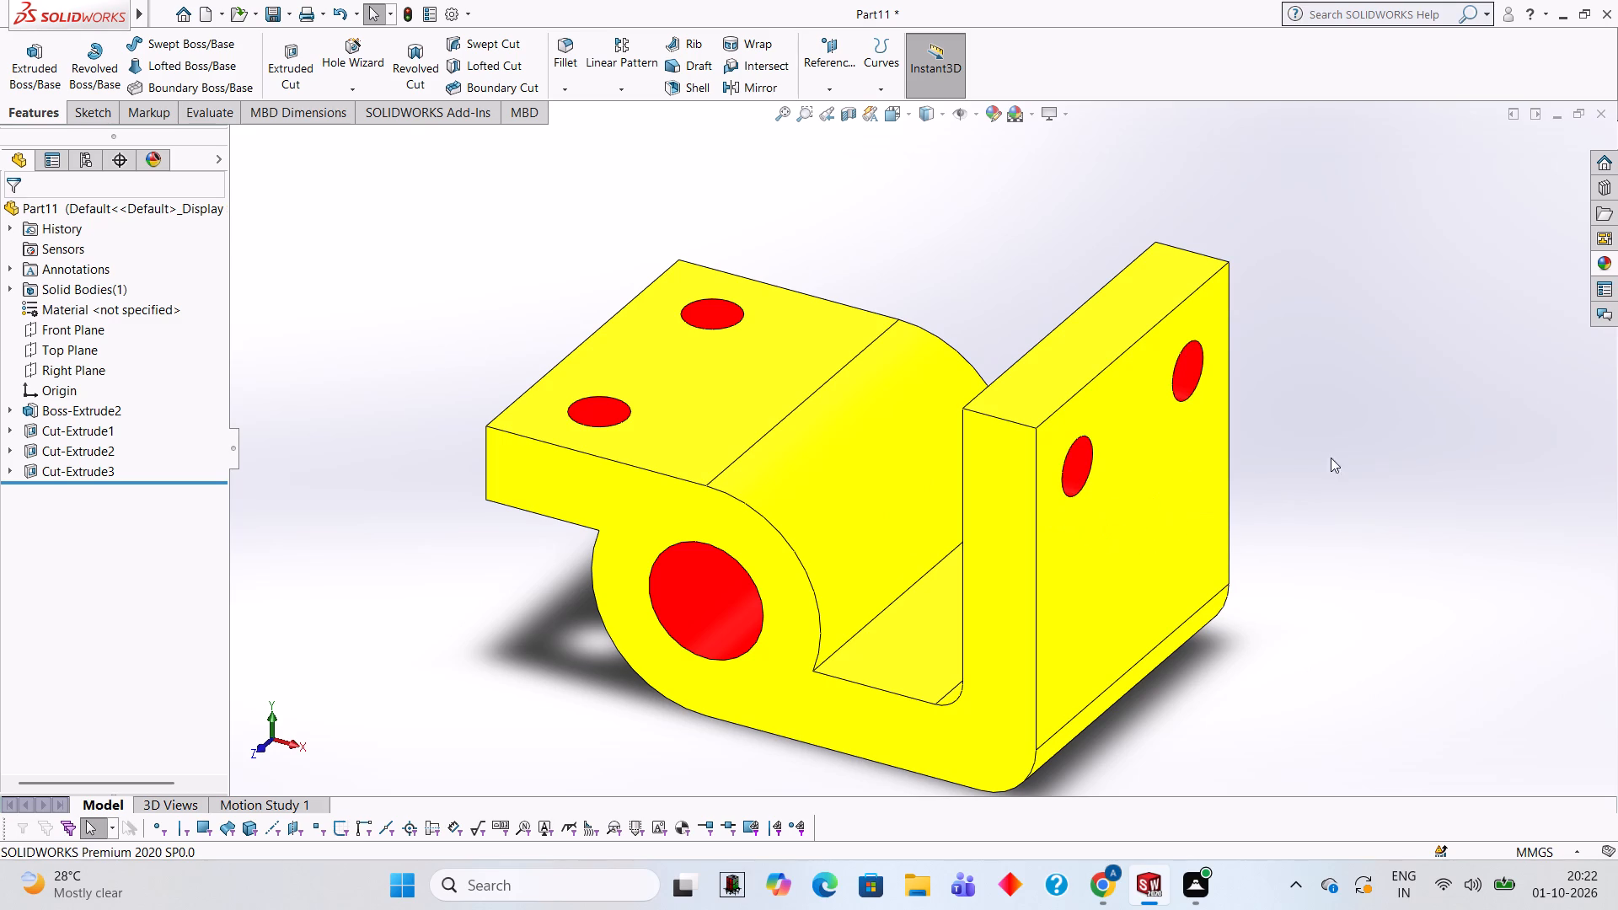
pyautogui.click(1610, 257)
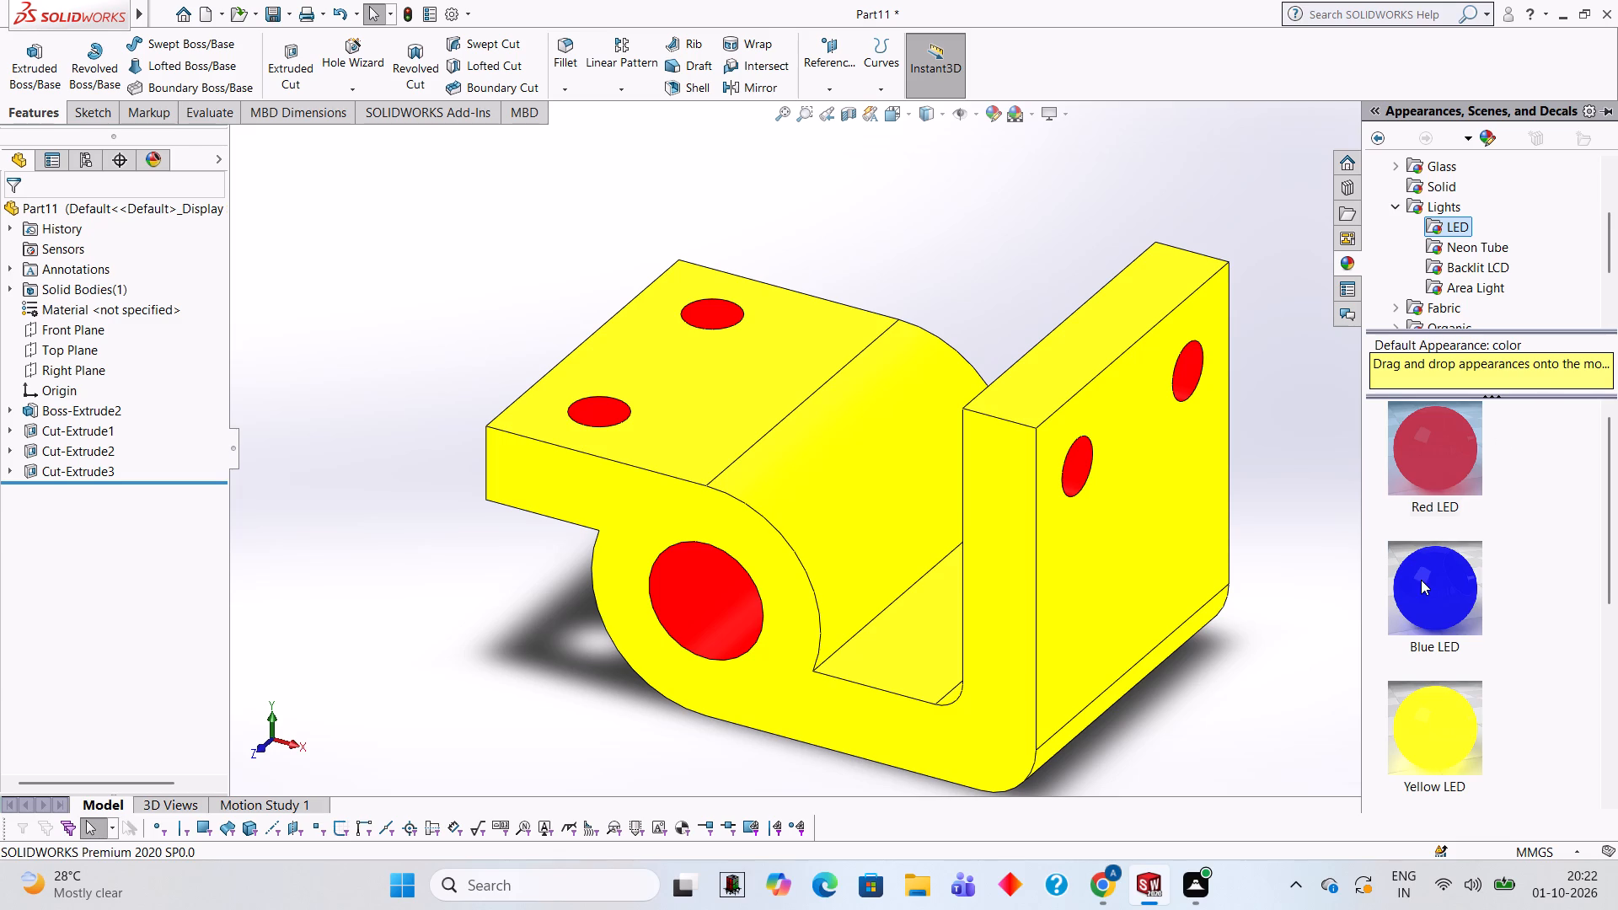
pyautogui.moveTo(1421, 580); pyautogui.dragTo(872, 453)
pyautogui.click(866, 451)
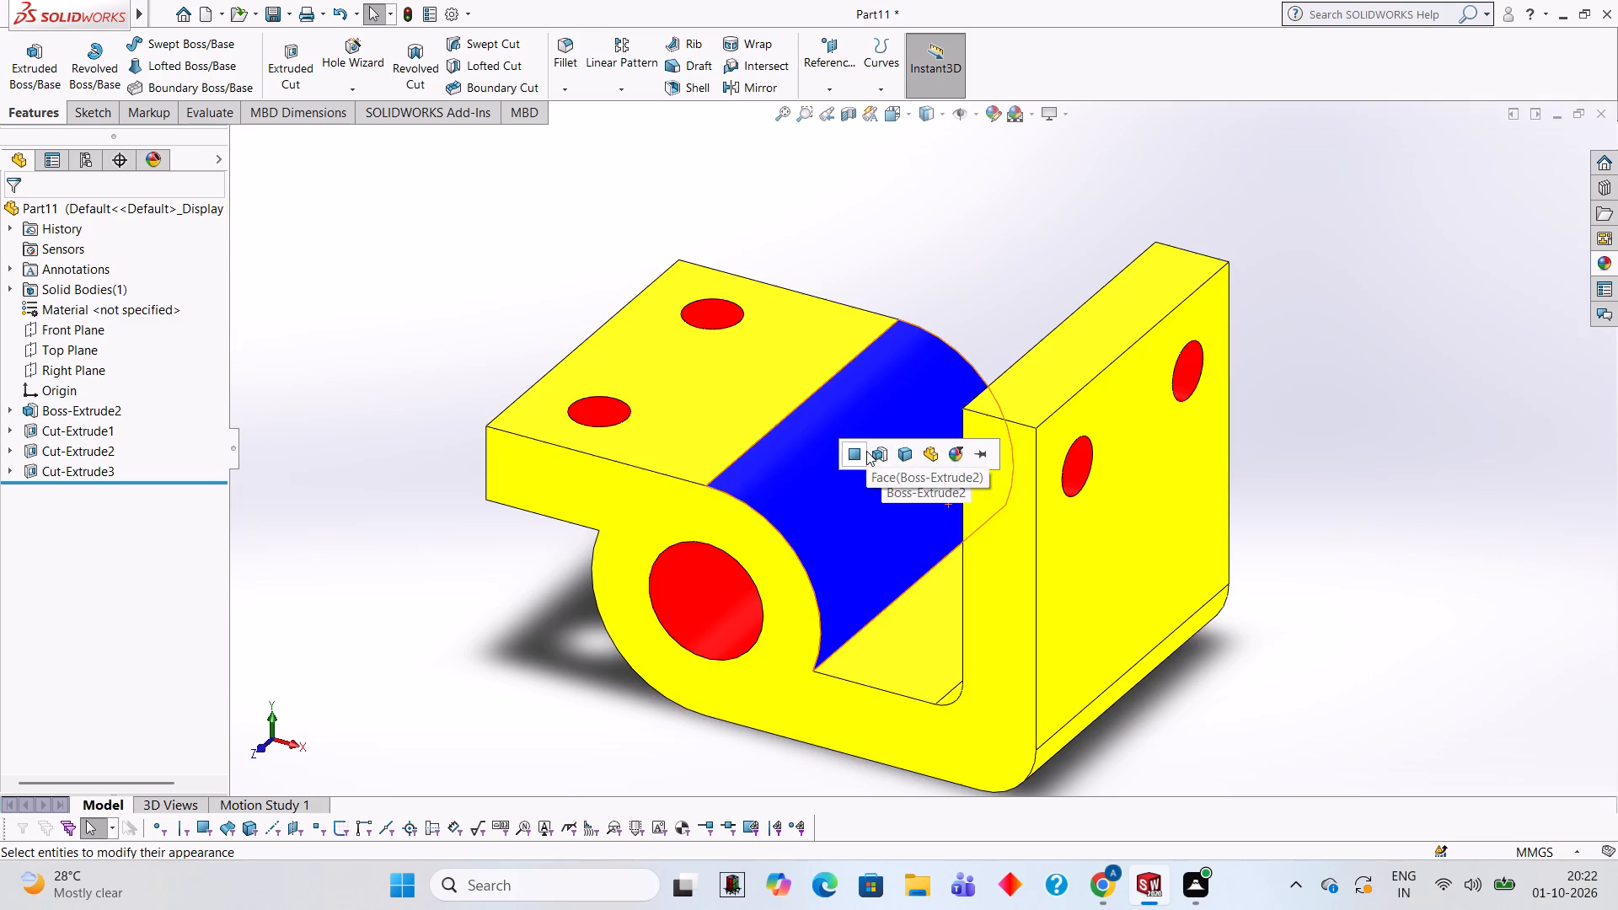
# Apply the Blue LED appearance to the lower curved outer face of the knuckle, beneath the horizontal arm.
pyautogui.moveTo(999, 549); pyautogui.dragTo(1171, 372, button='middle')
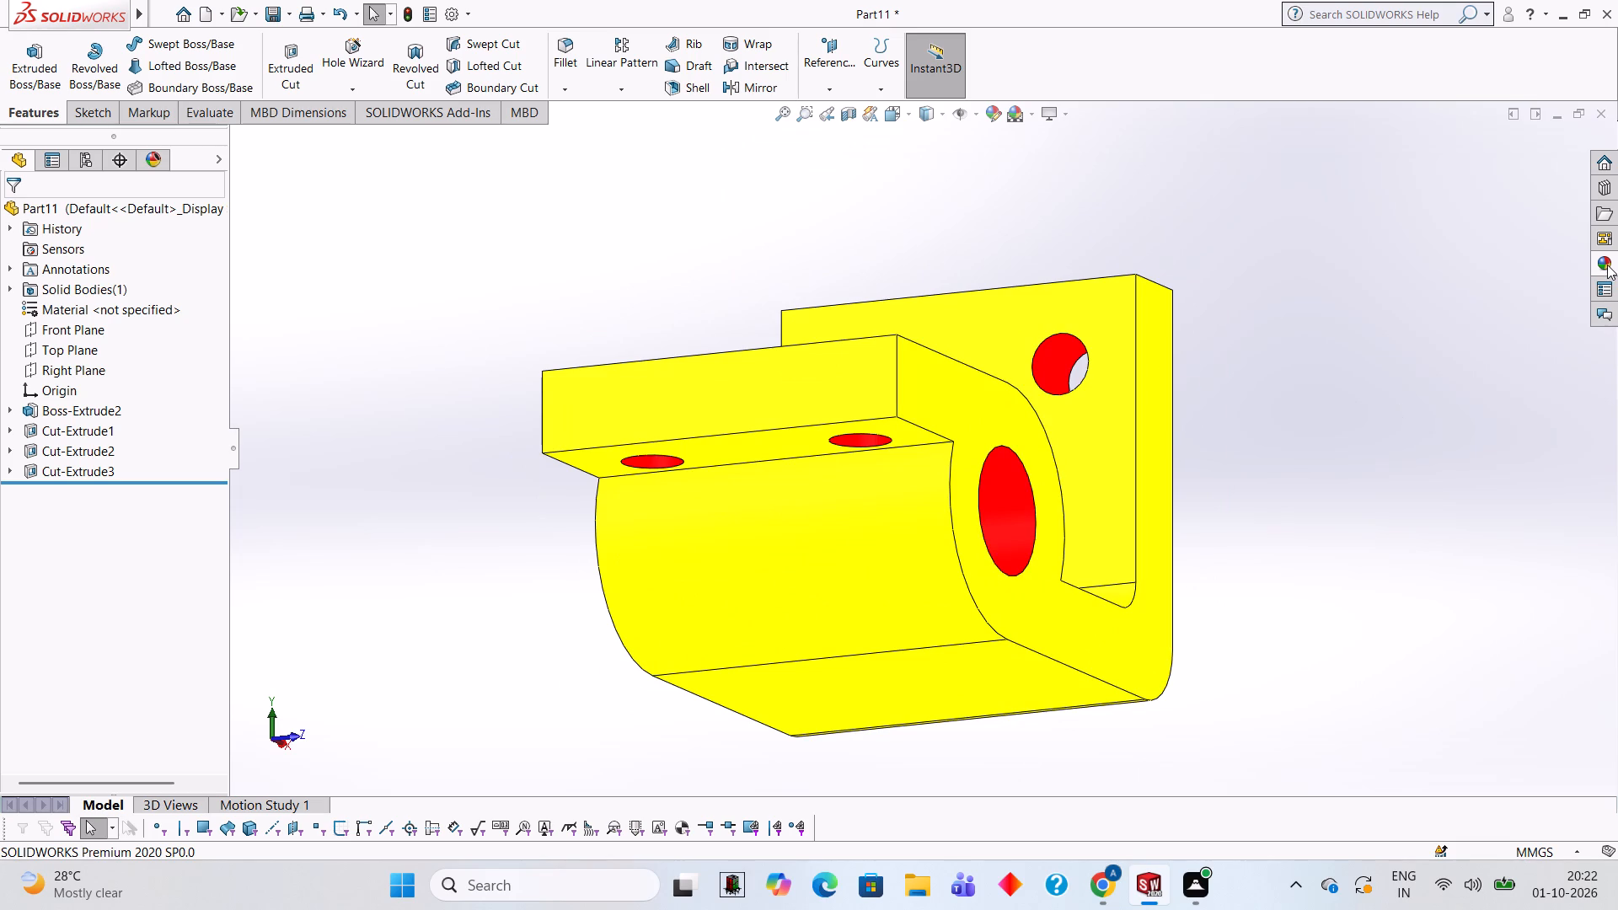
pyautogui.click(1607, 265)
pyautogui.moveTo(1447, 576); pyautogui.dragTo(930, 495)
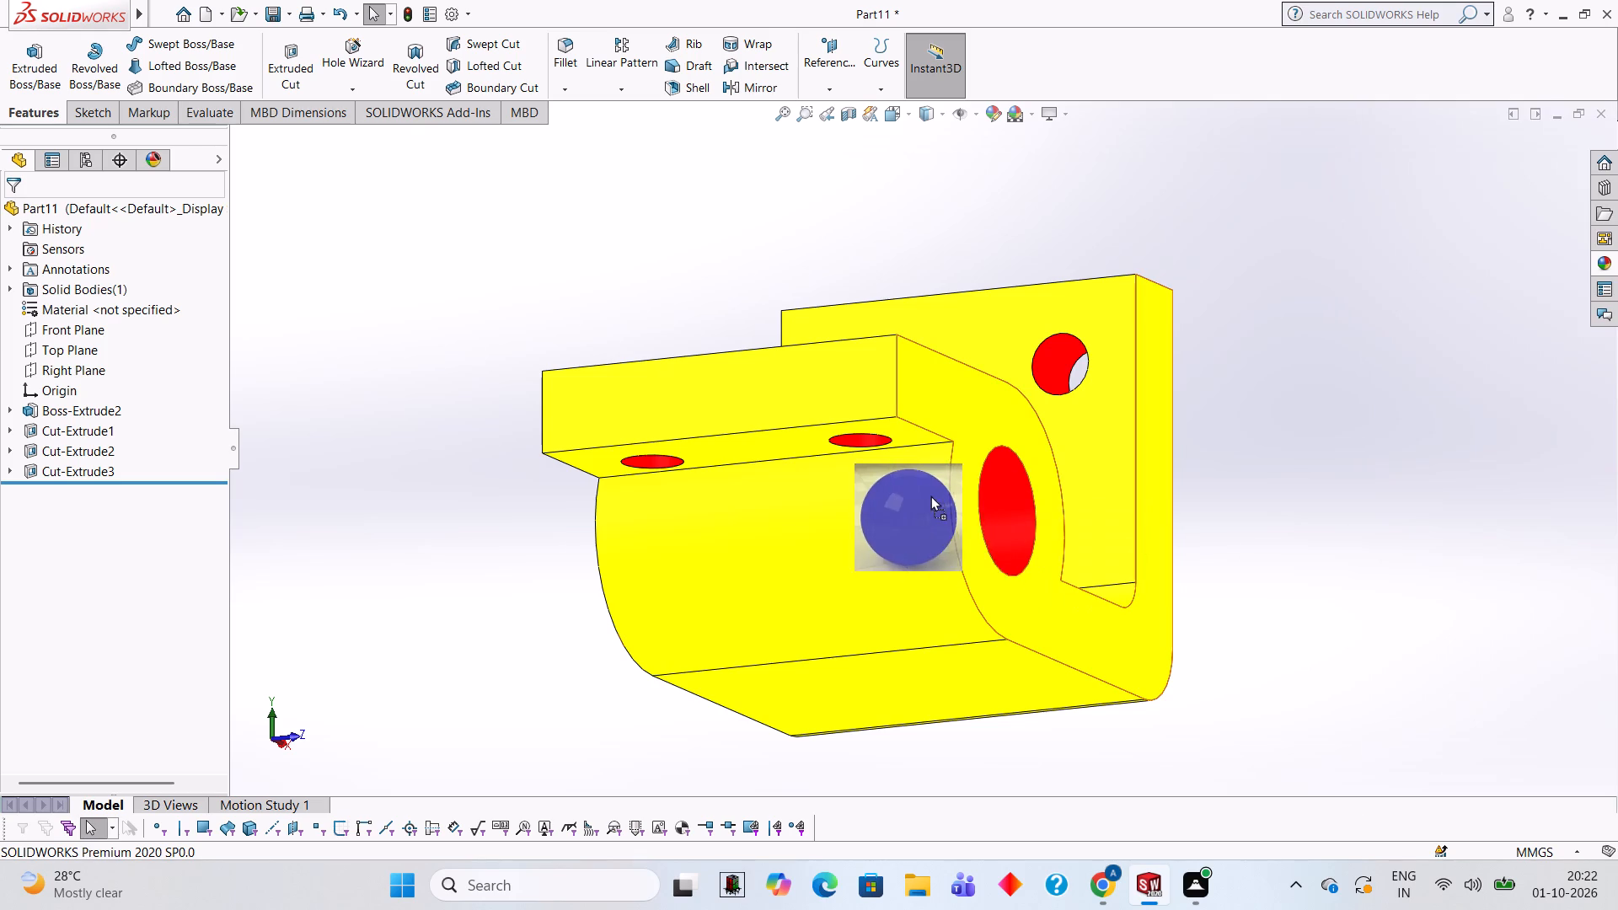
pyautogui.moveTo(930, 495); pyautogui.dragTo(899, 504)
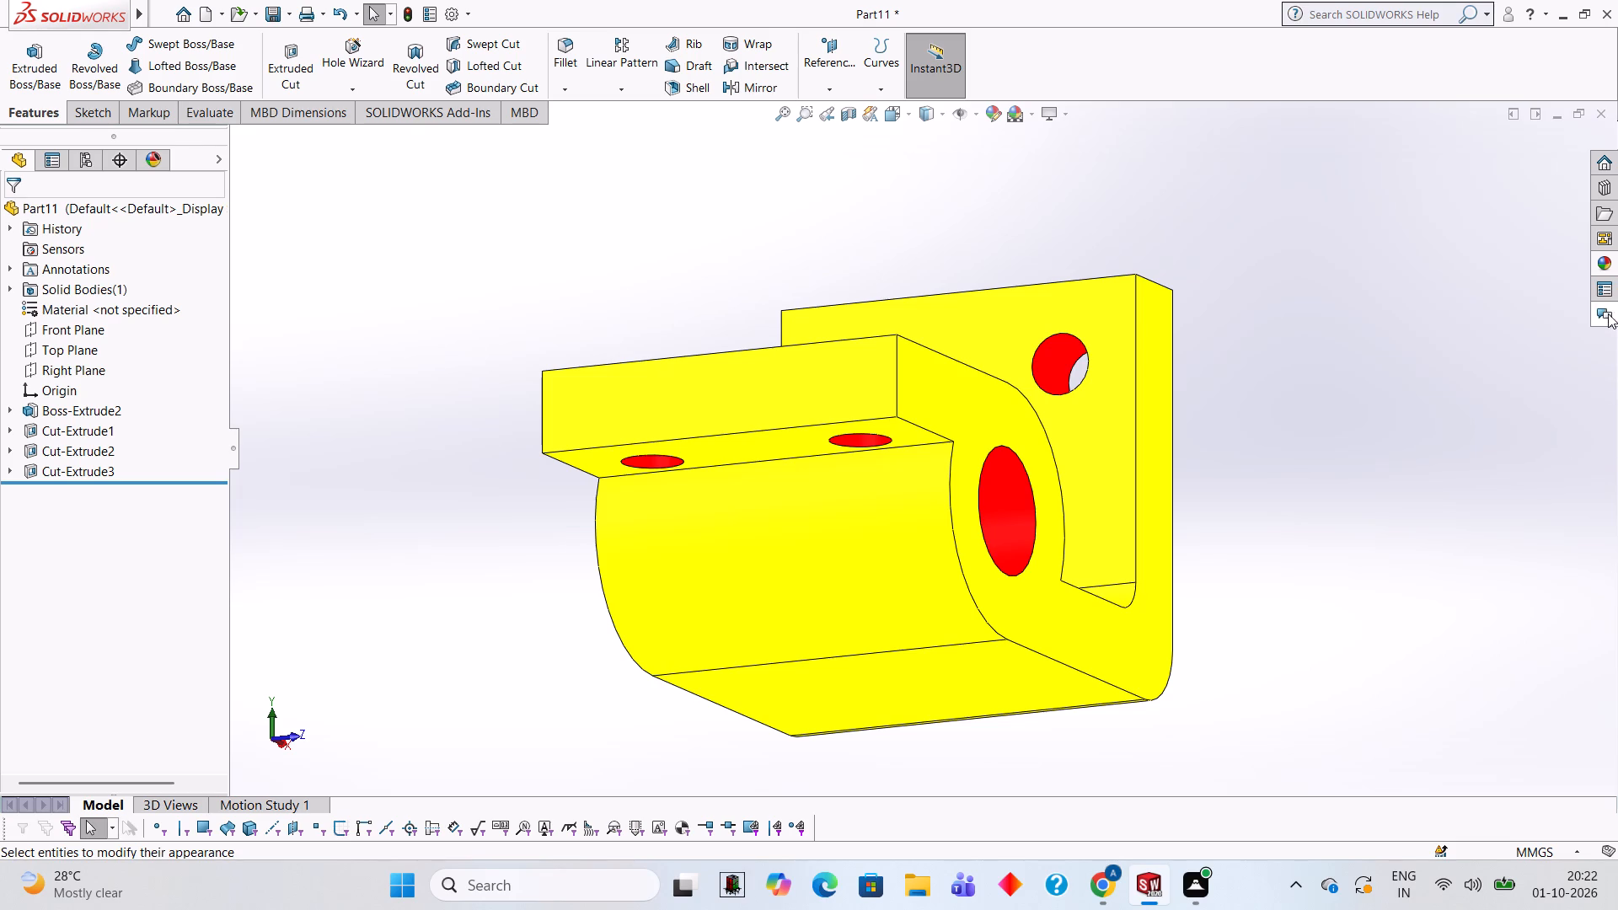
pyautogui.click(1601, 269)
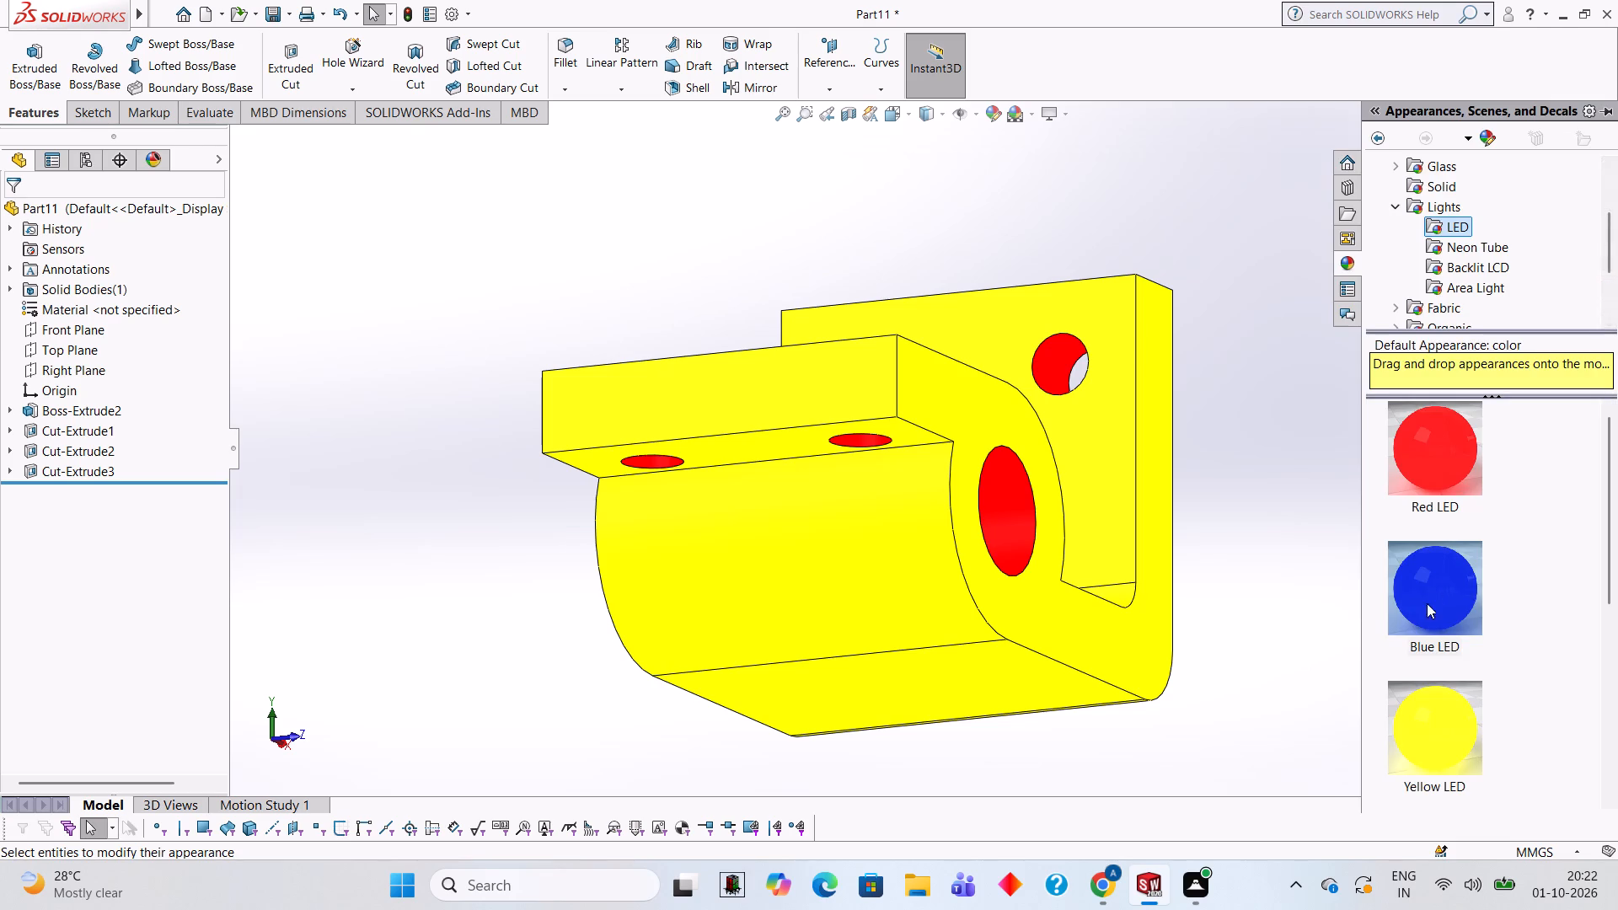
pyautogui.moveTo(1441, 563); pyautogui.dragTo(894, 511)
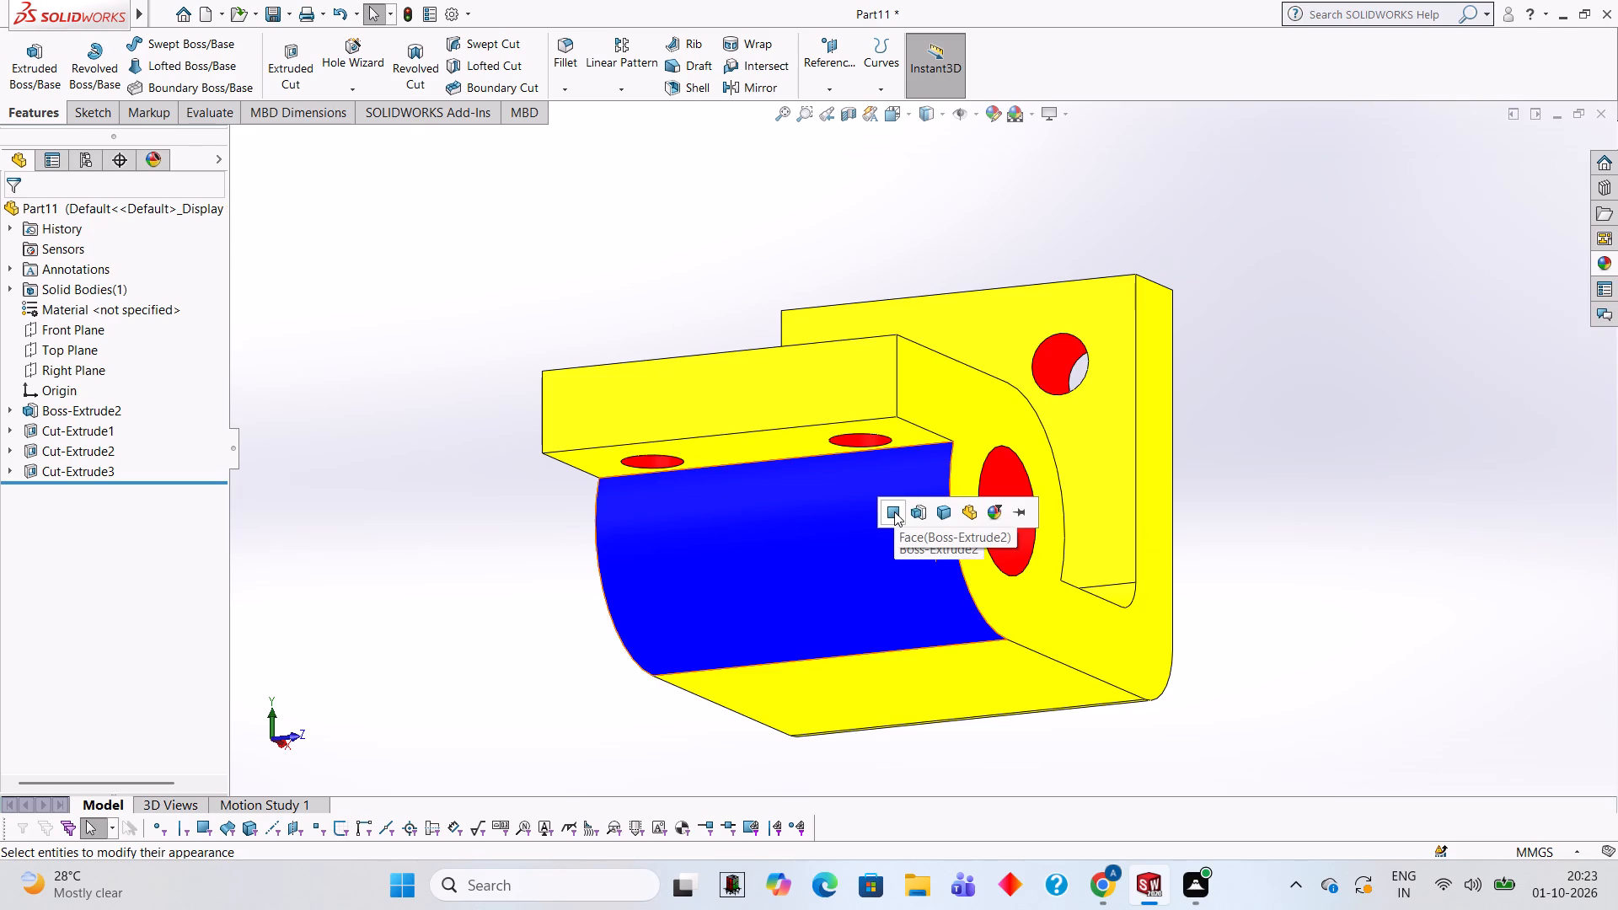
pyautogui.click(892, 515)
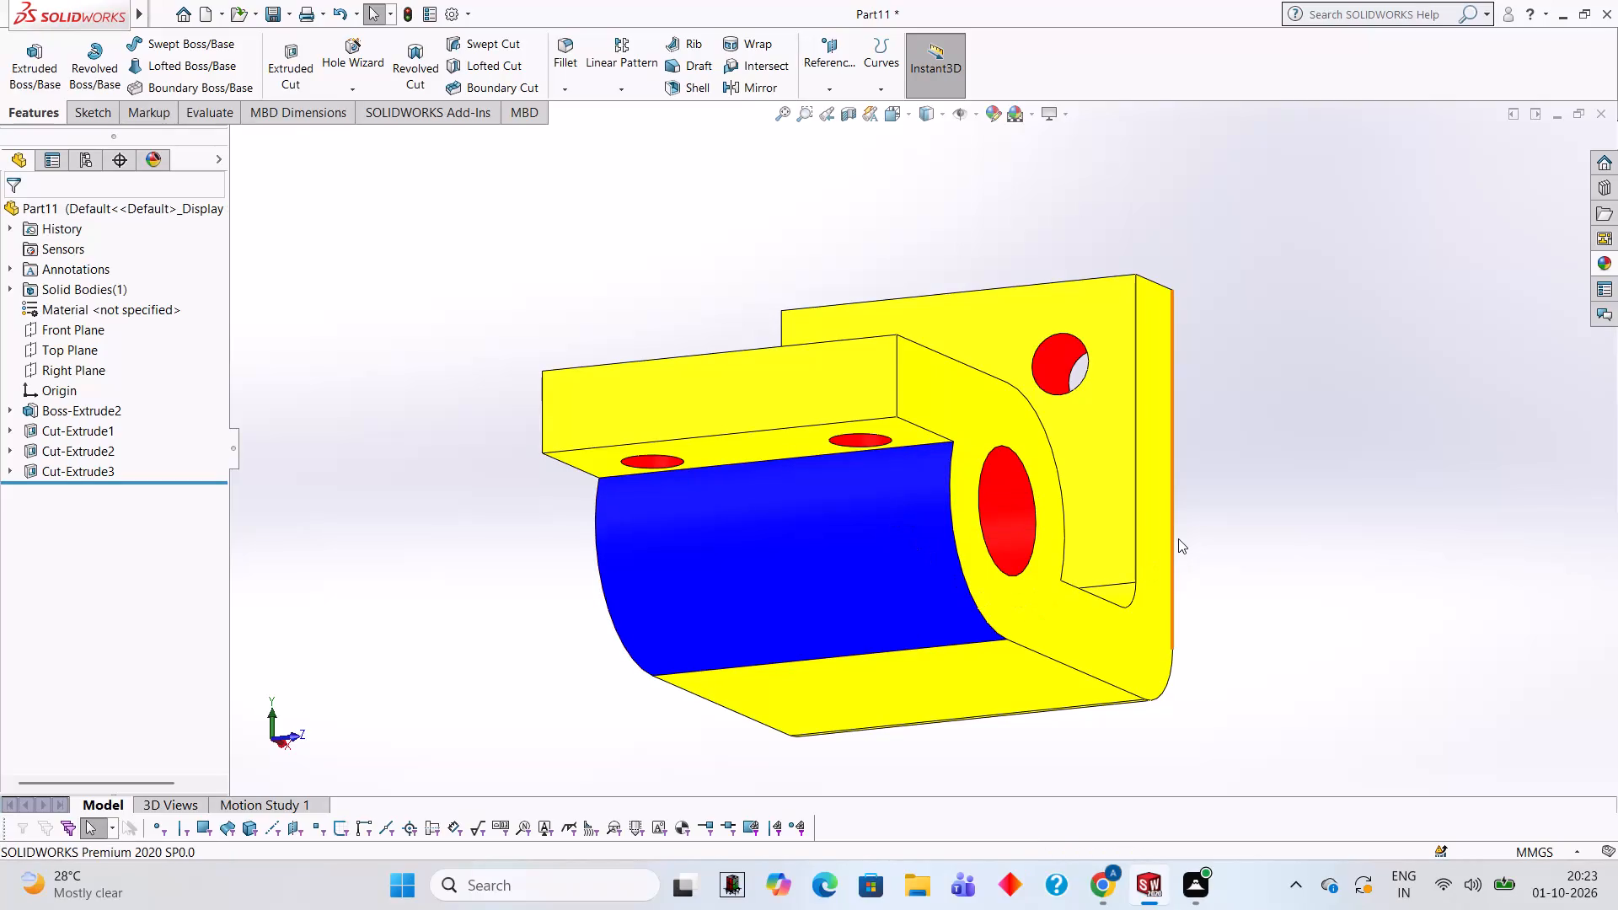
# Apply the Green LED appearance to the bracket's front profile face around the knuckle bore.
pyautogui.moveTo(1282, 519); pyautogui.dragTo(1237, 522, button='middle')
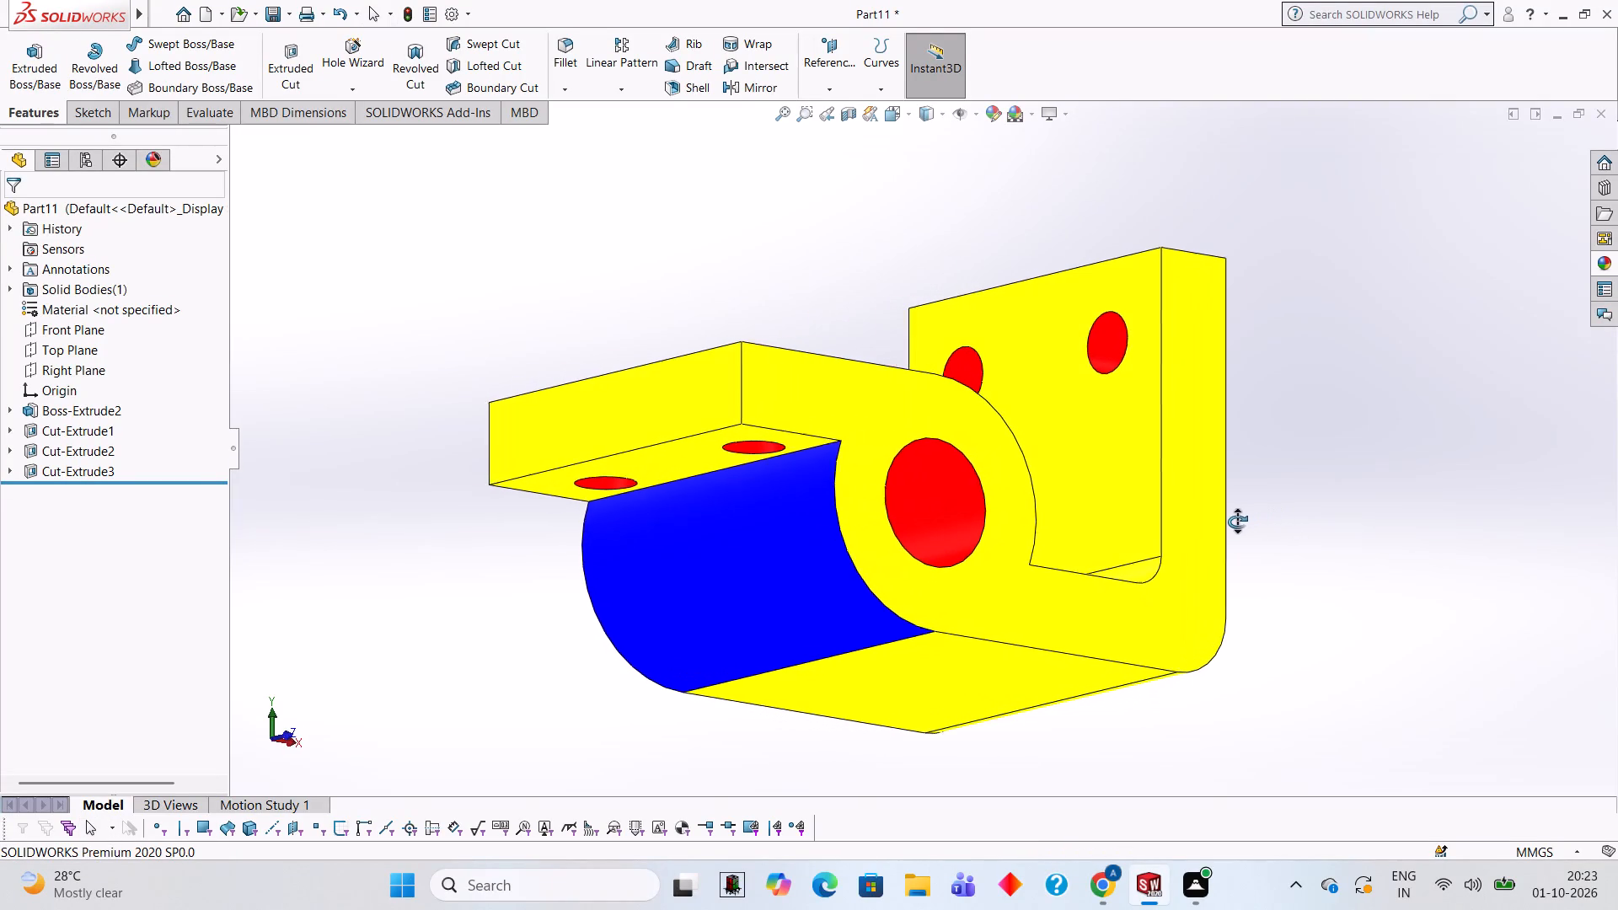
pyautogui.moveTo(1237, 522); pyautogui.dragTo(1235, 525, button='middle')
pyautogui.moveTo(1171, 461); pyautogui.dragTo(1133, 544, button='middle')
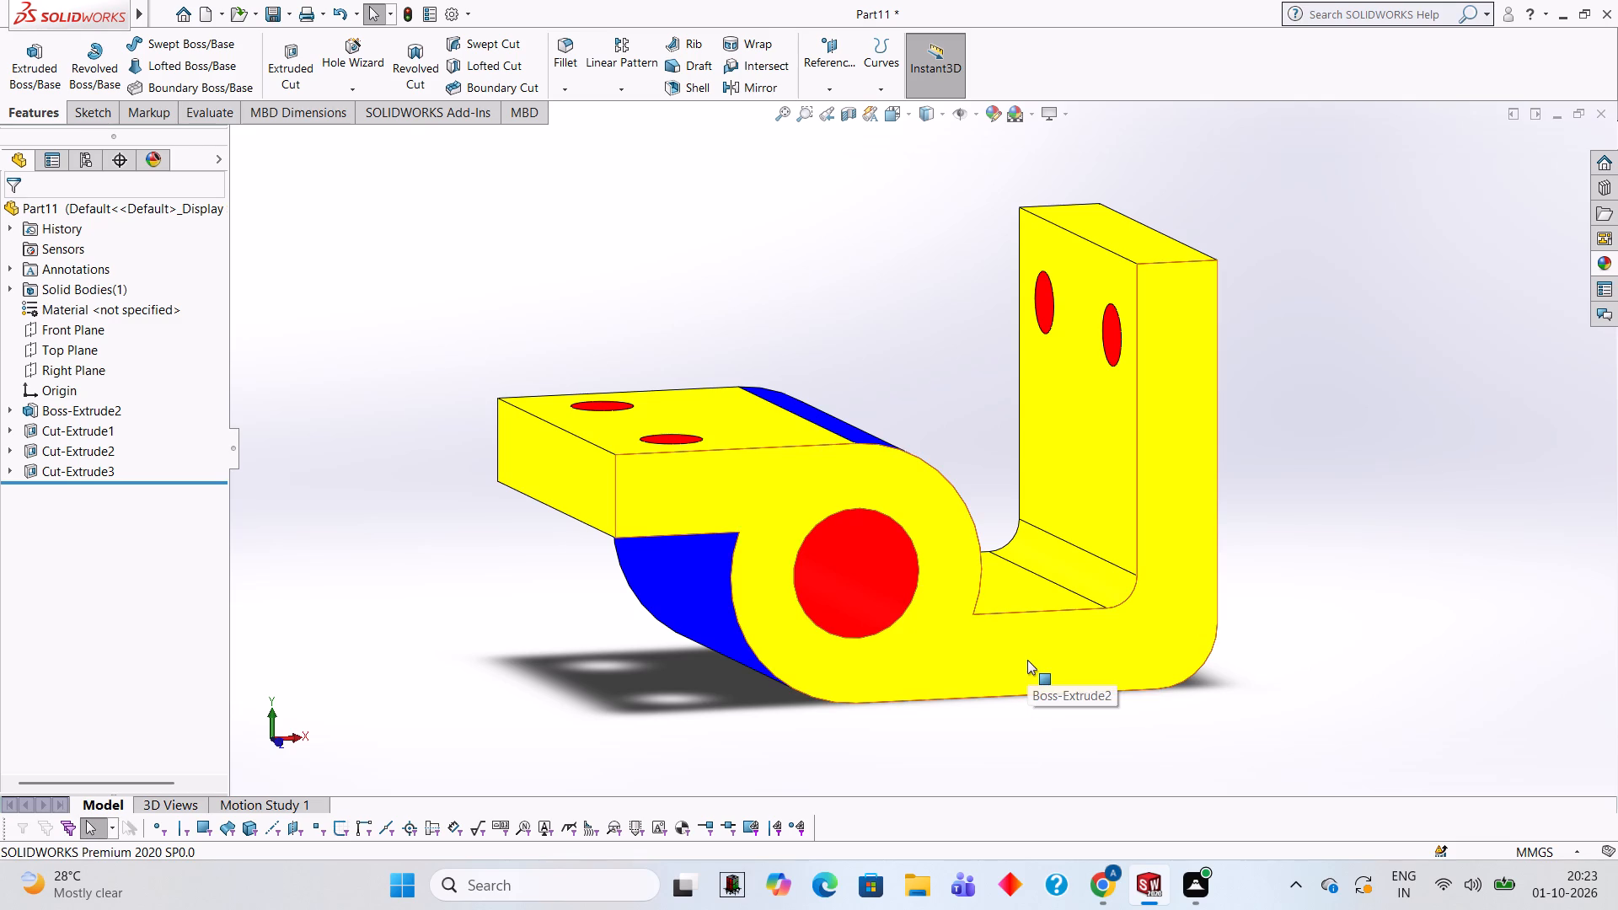
pyautogui.scroll(1, 1027, 660)
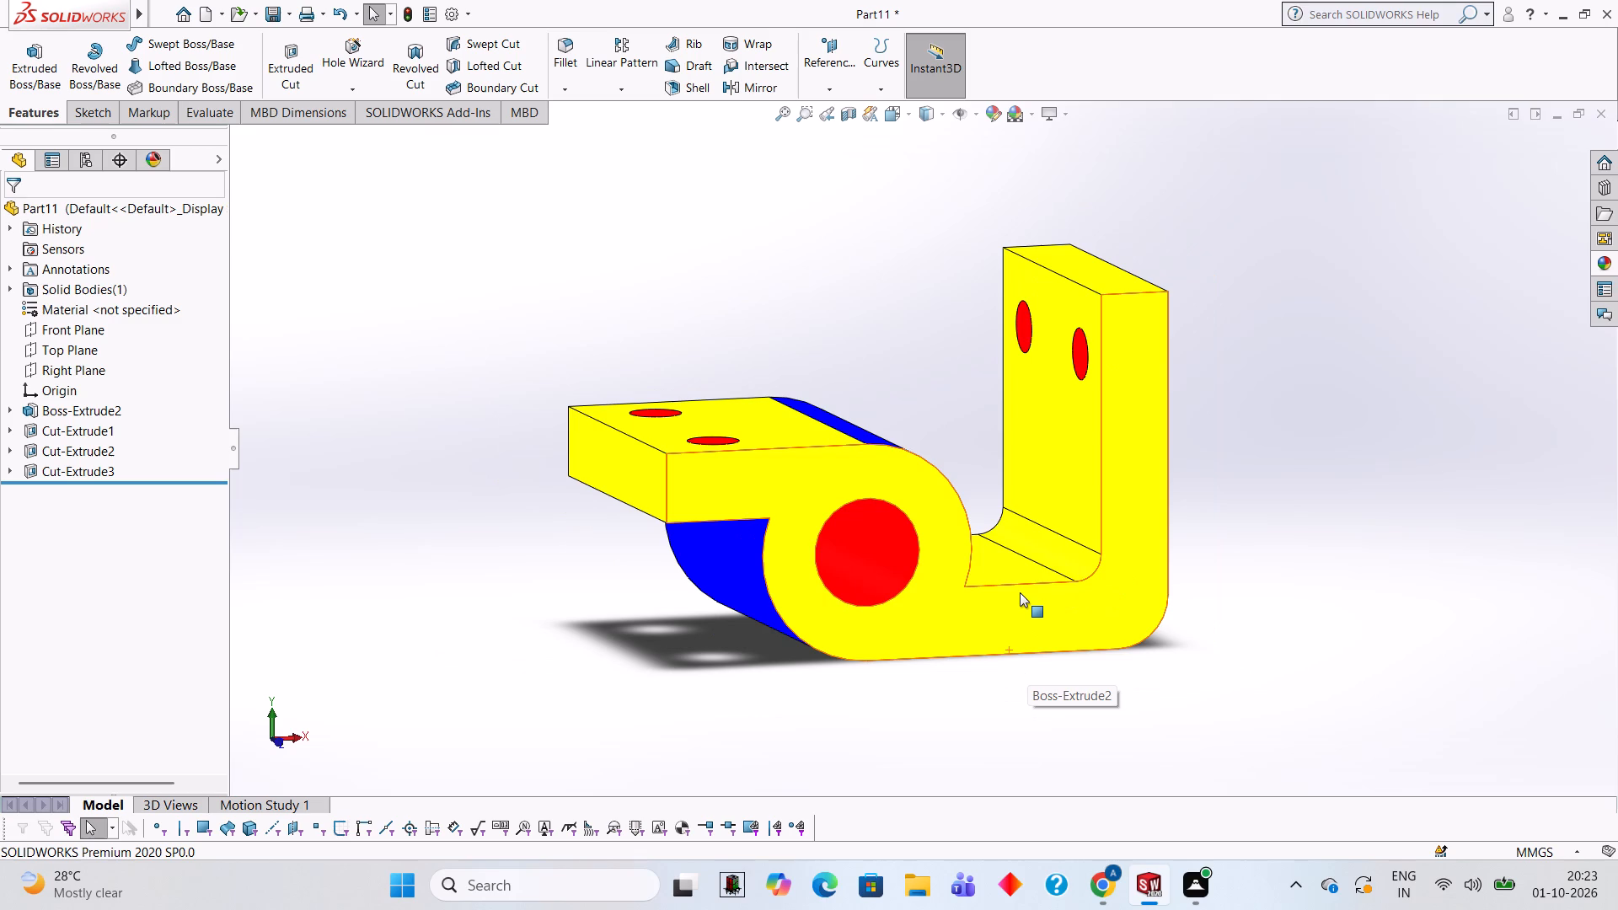
pyautogui.click(1601, 269)
pyautogui.scroll(-4, 1440, 579)
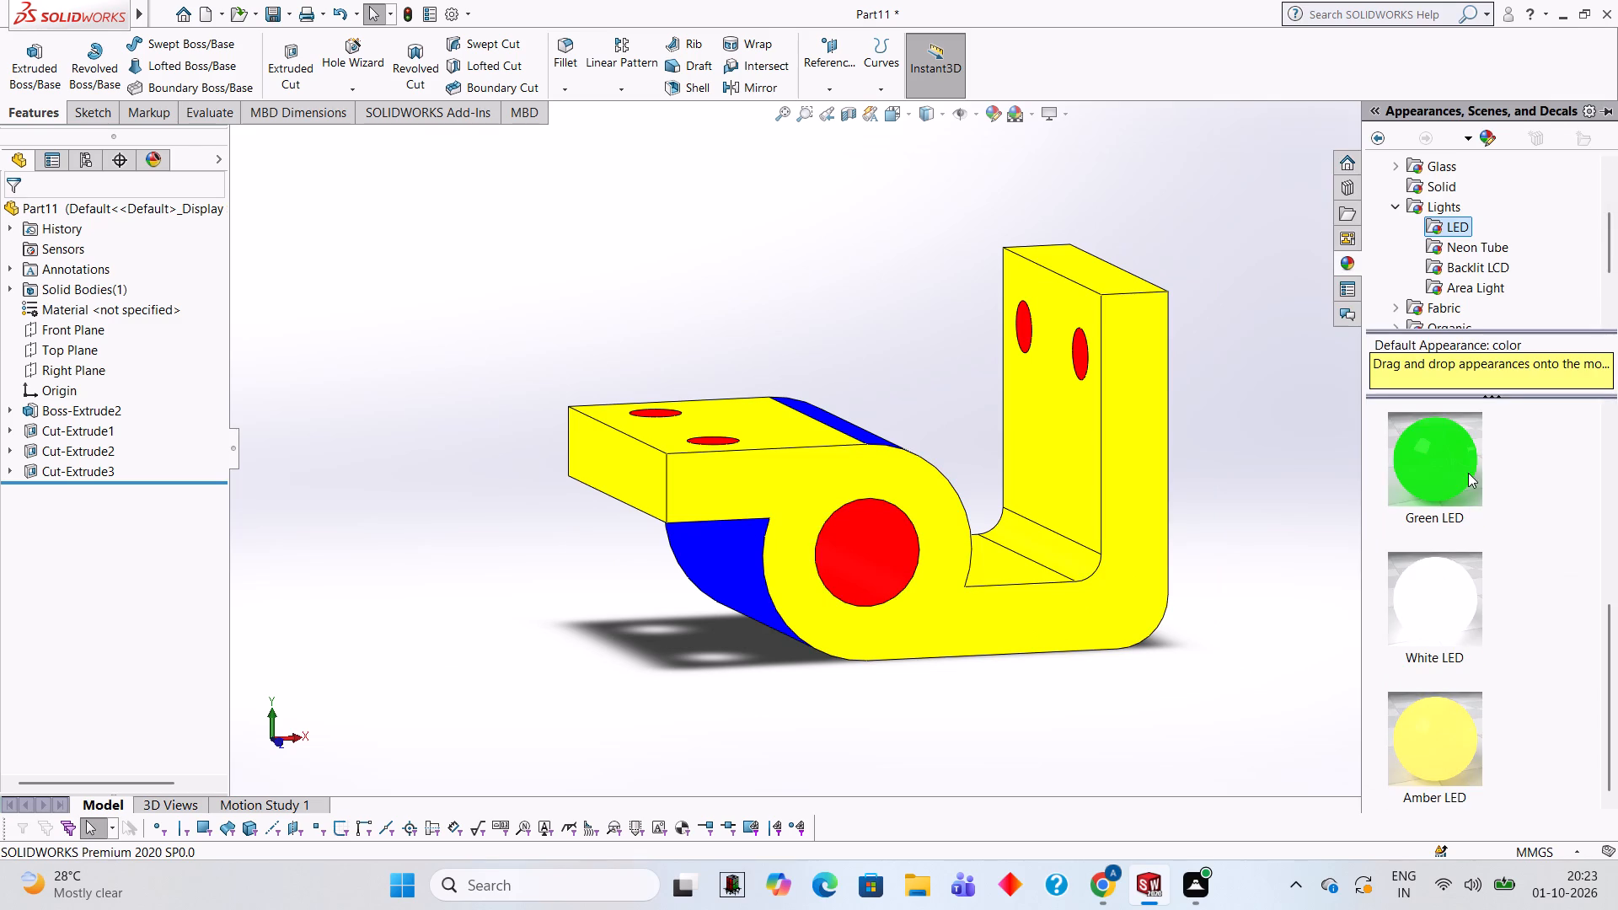
pyautogui.moveTo(1463, 473); pyautogui.dragTo(1159, 483)
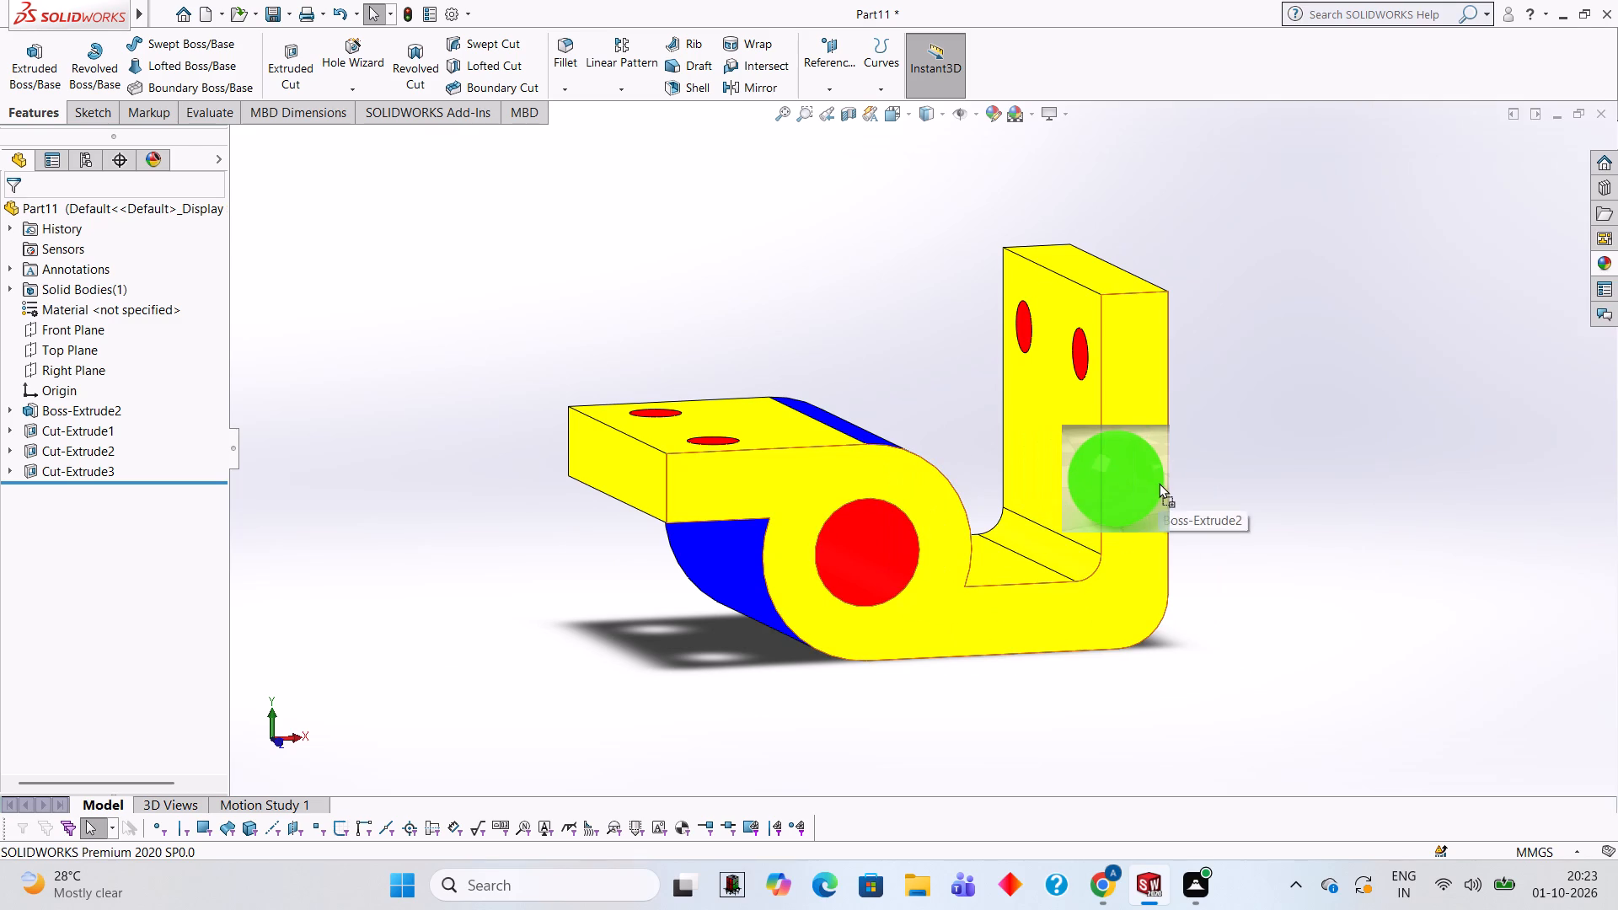
pyautogui.moveTo(1159, 483); pyautogui.dragTo(1160, 483)
pyautogui.click(1160, 483)
# Apply the Green LED appearance to the opposite profile face at the back of the bracket.
pyautogui.moveTo(925, 517); pyautogui.dragTo(1215, 566, button='middle')
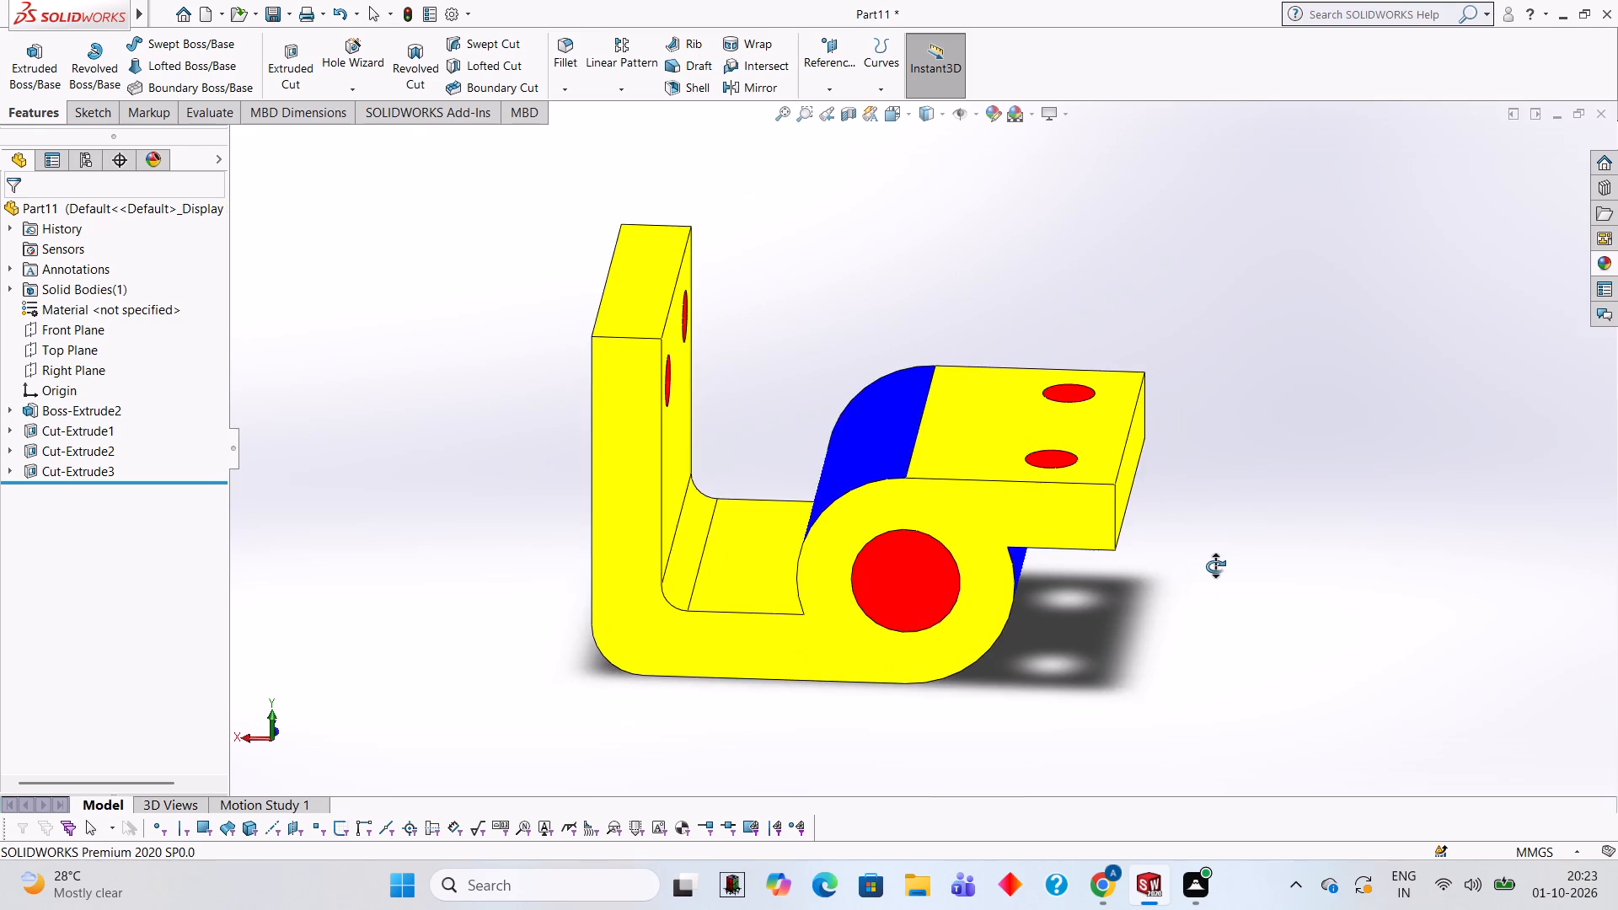
pyautogui.moveTo(1215, 566); pyautogui.dragTo(1208, 564, button='middle')
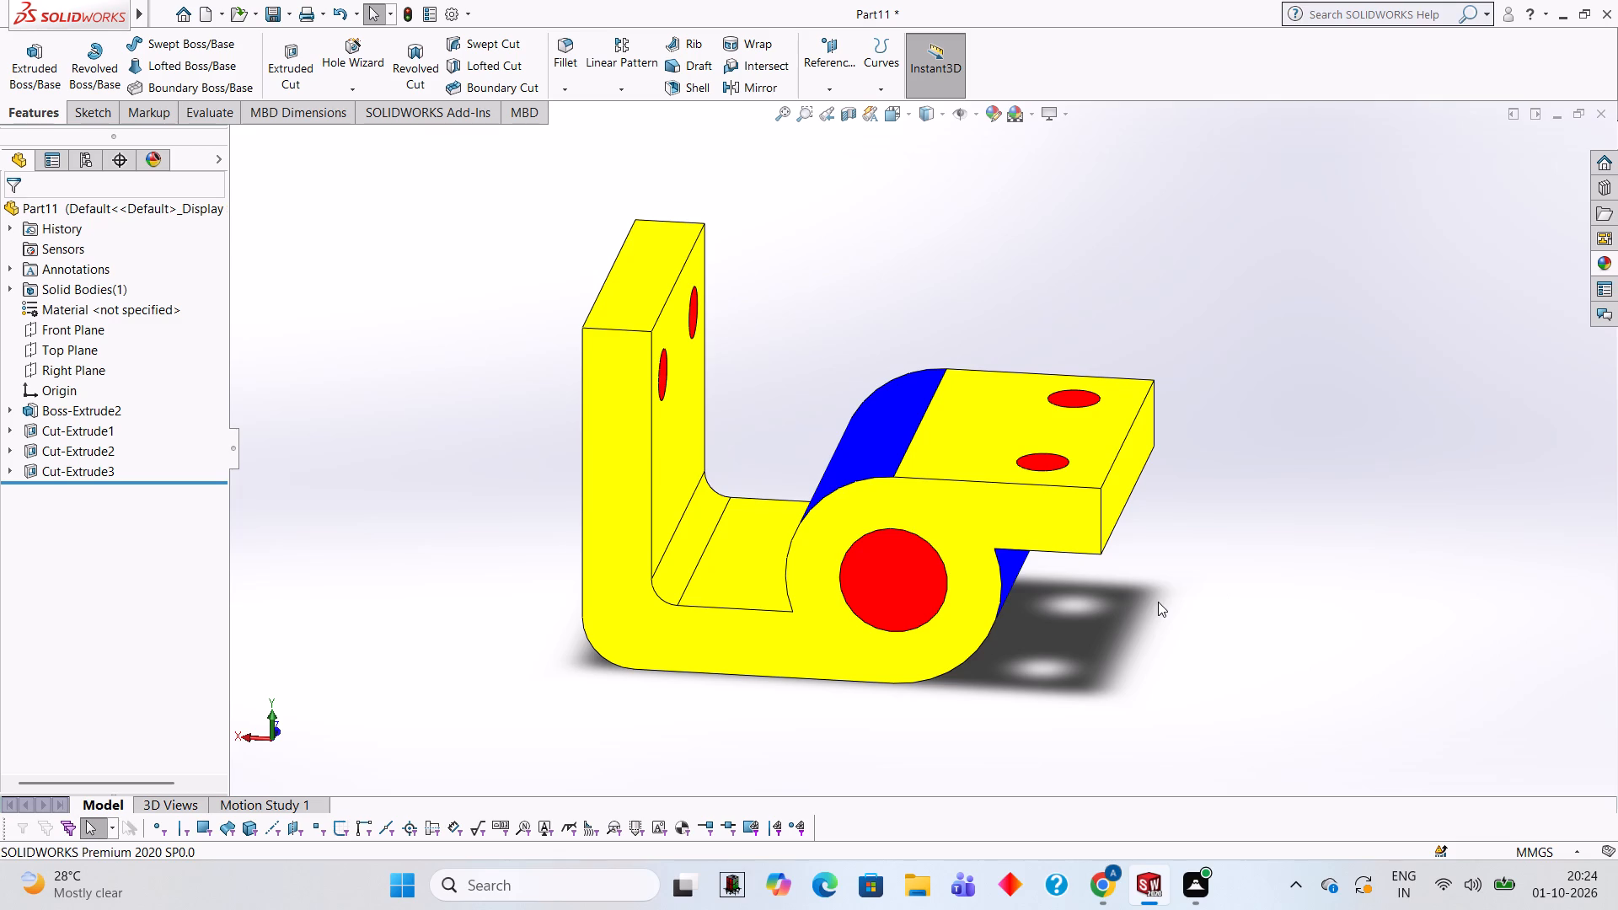
pyautogui.click(1611, 267)
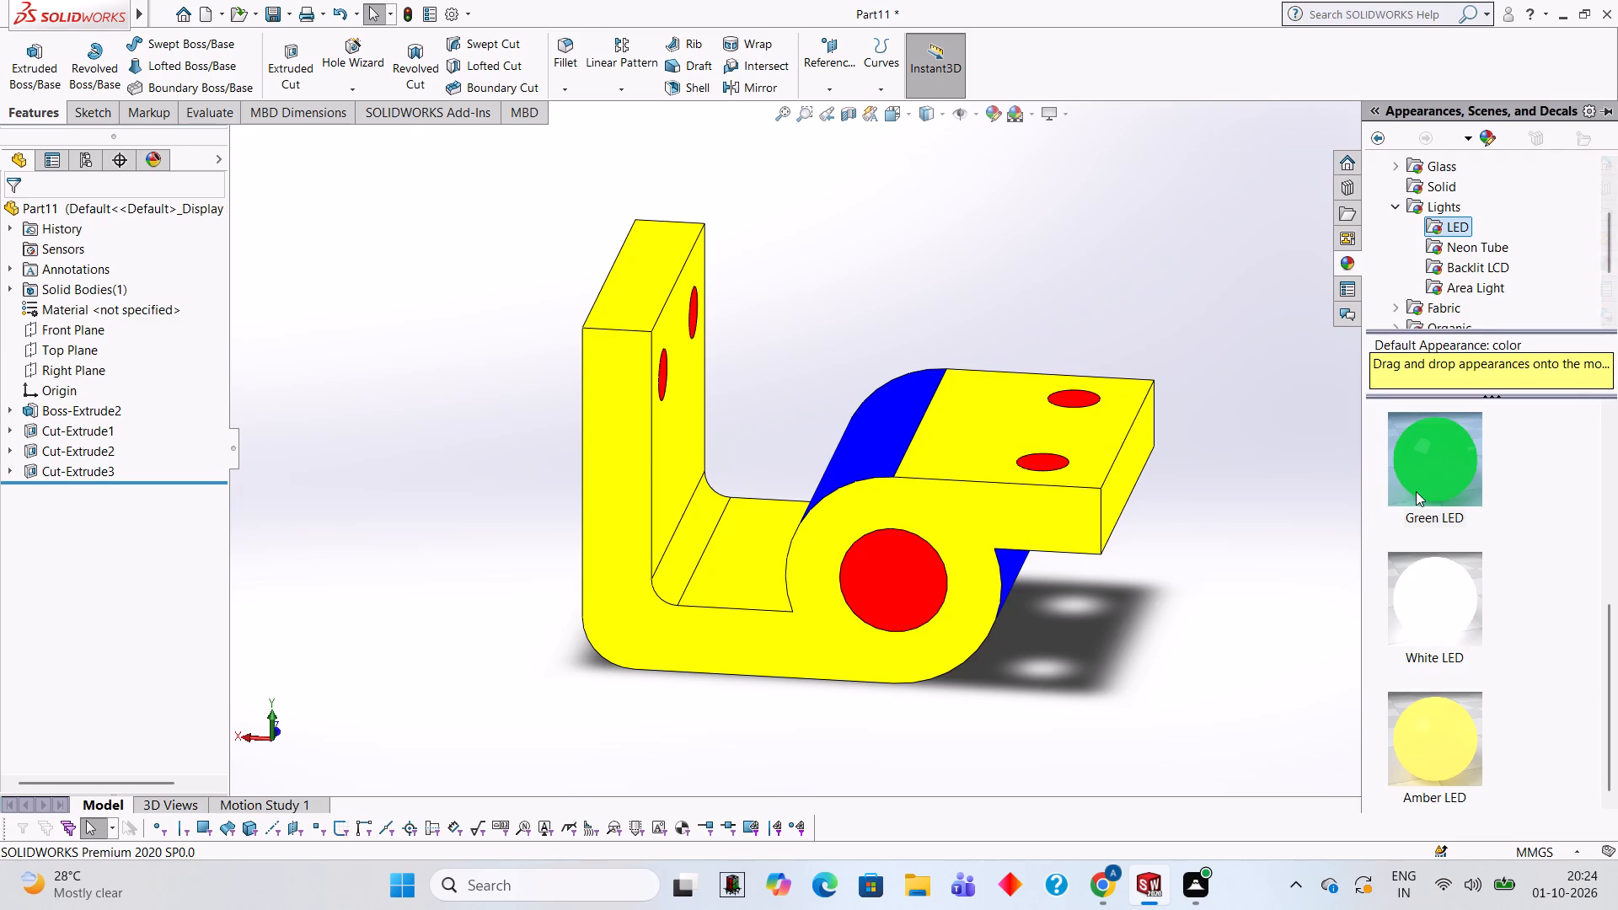
pyautogui.moveTo(1420, 484); pyautogui.dragTo(609, 617)
pyautogui.click(609, 617)
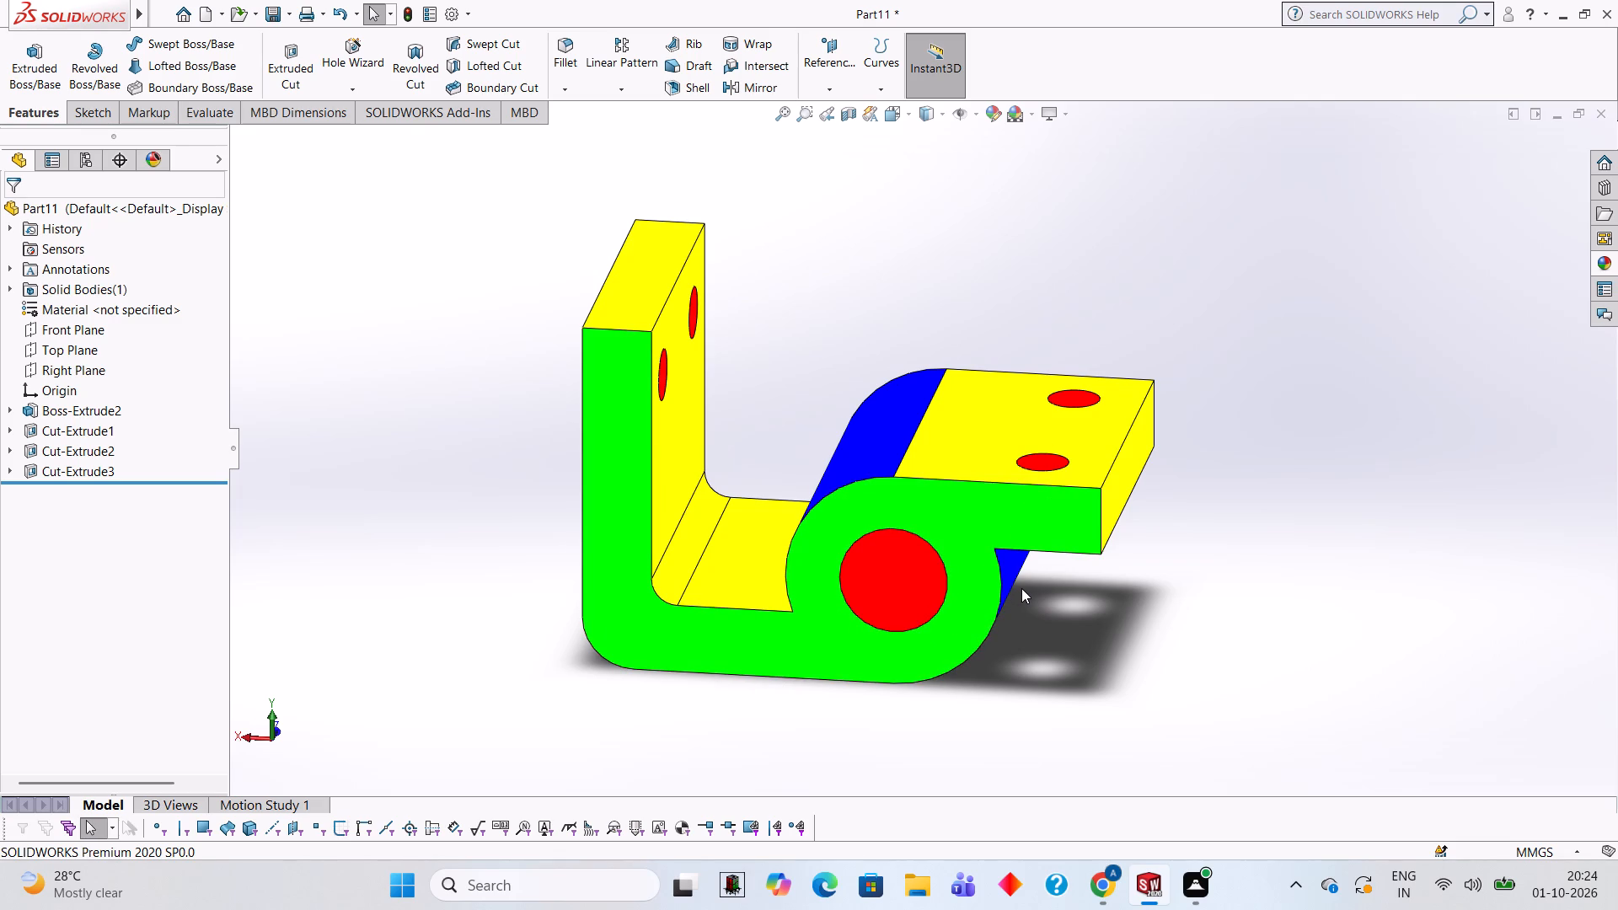
# Apply the Green LED appearance to the narrow end face of the horizontal arm.
pyautogui.moveTo(1161, 466); pyautogui.dragTo(1119, 467, button='middle')
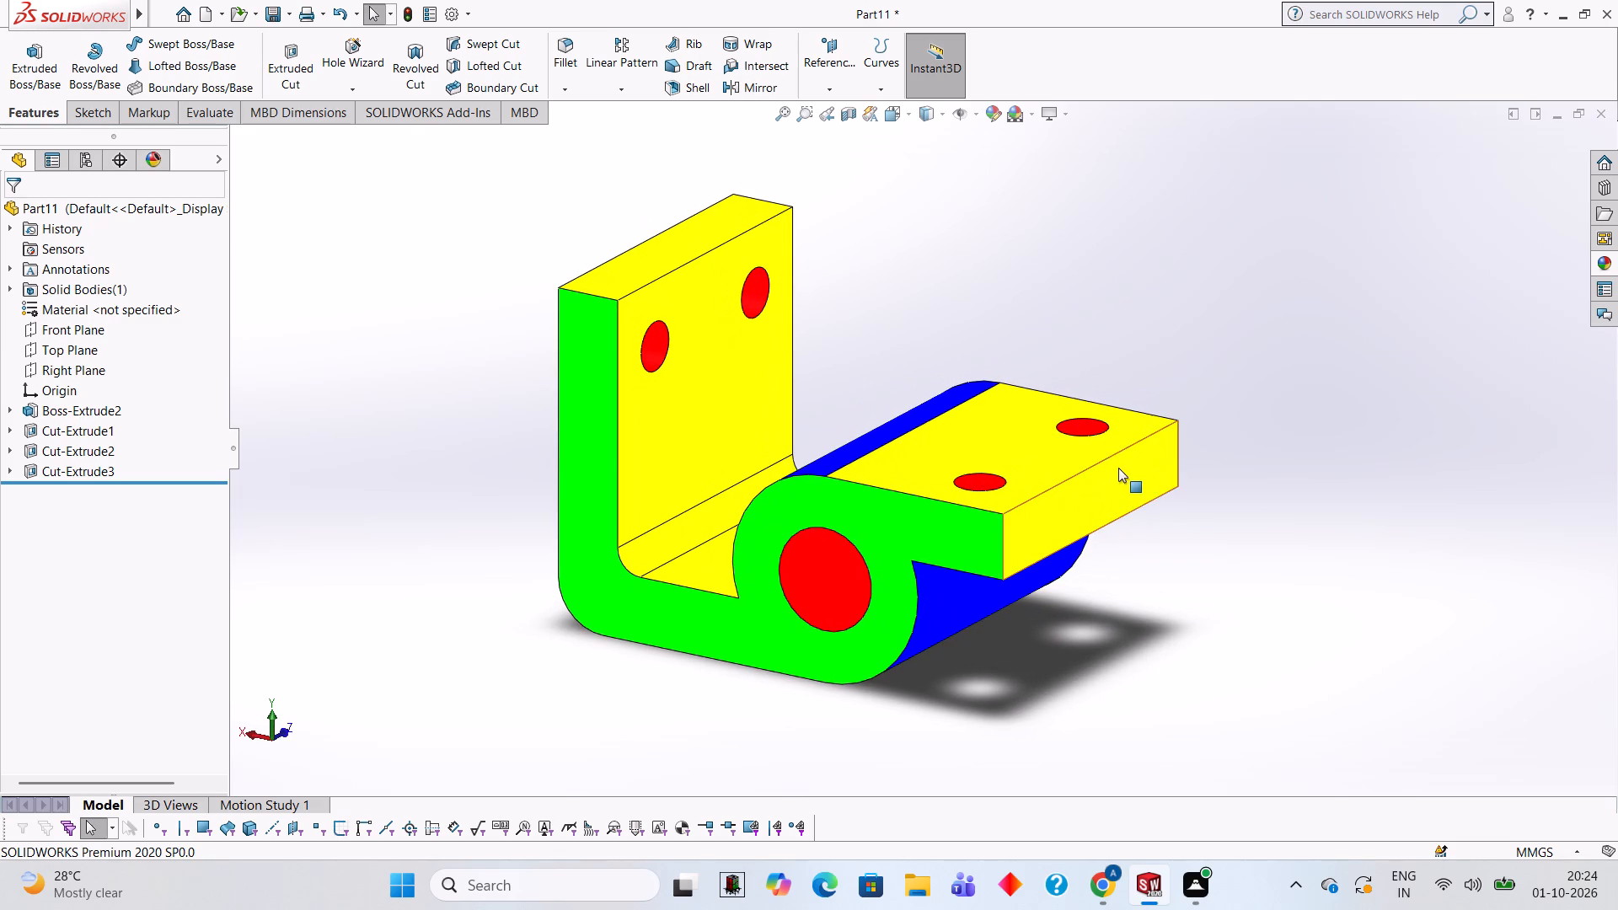
pyautogui.moveTo(1057, 393); pyautogui.dragTo(1007, 376, button='middle')
pyautogui.scroll(-1, 977, 414)
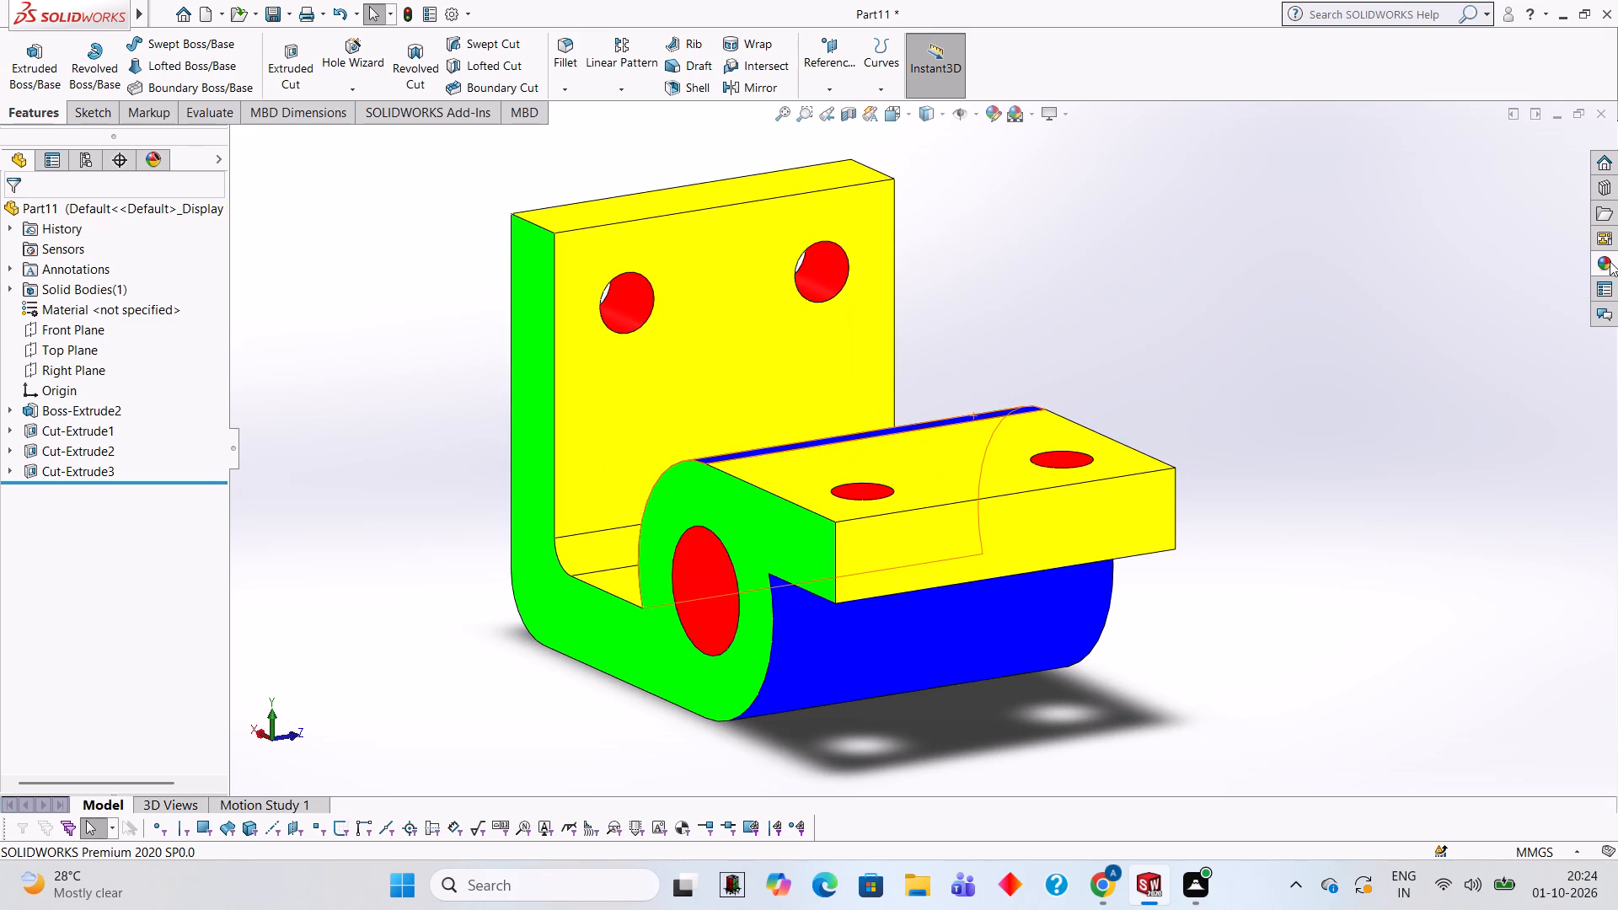
pyautogui.click(1609, 261)
pyautogui.moveTo(1420, 452); pyautogui.dragTo(1019, 511)
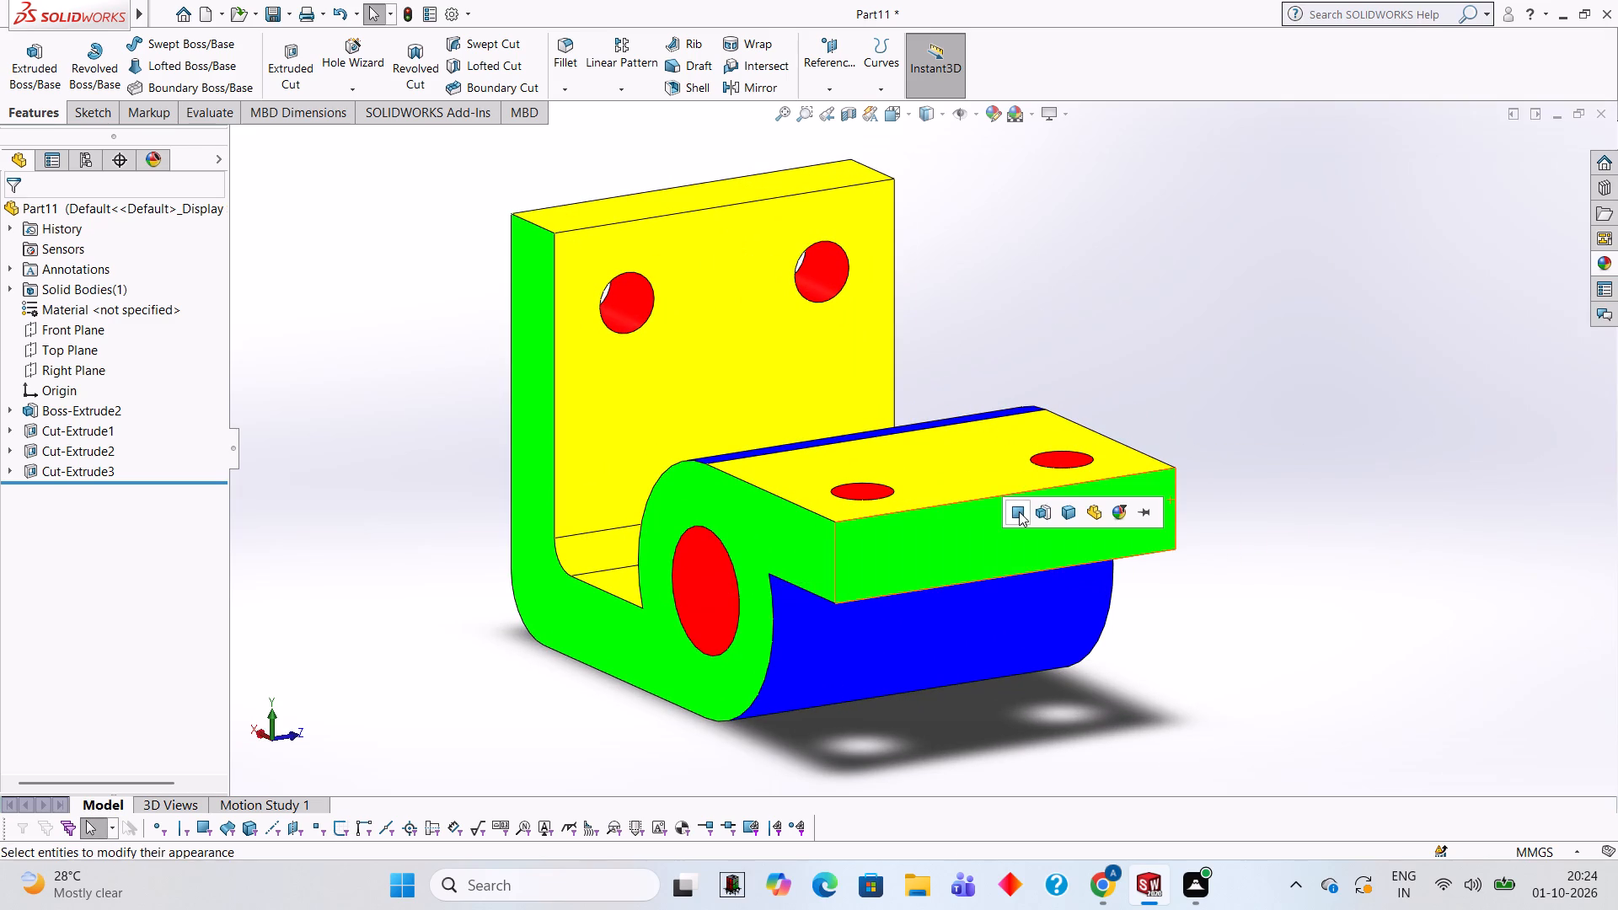
pyautogui.click(1019, 511)
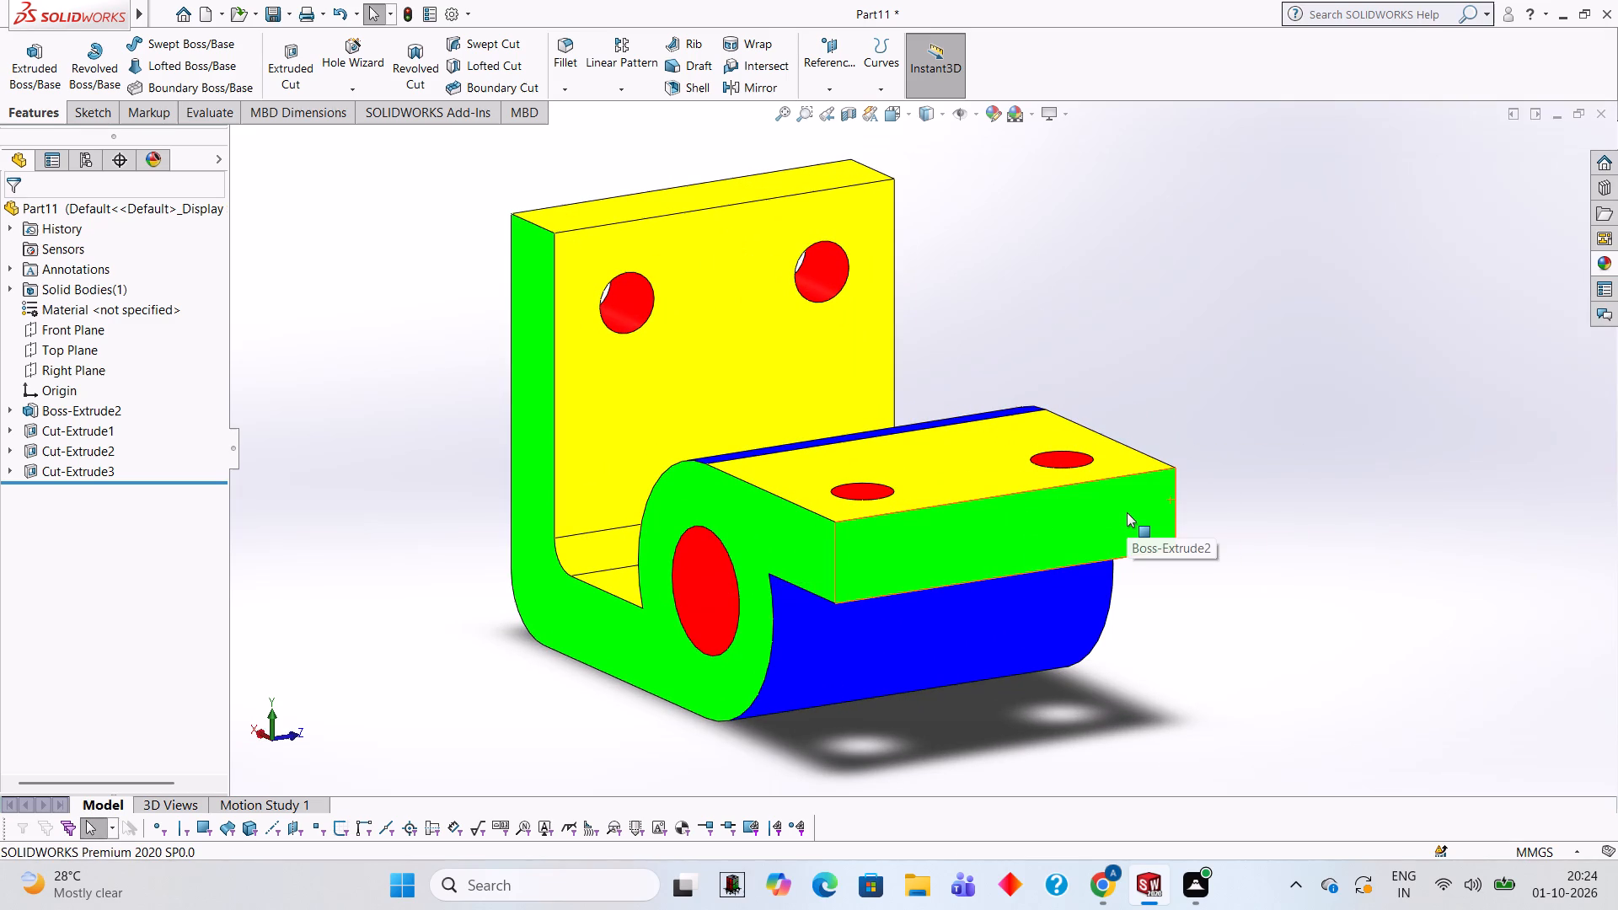
# Apply the Green LED appearance to the narrow top end face of the vertical arm.
pyautogui.moveTo(881, 457); pyautogui.dragTo(1050, 532, button='middle')
pyautogui.moveTo(789, 394); pyautogui.dragTo(849, 449, button='middle')
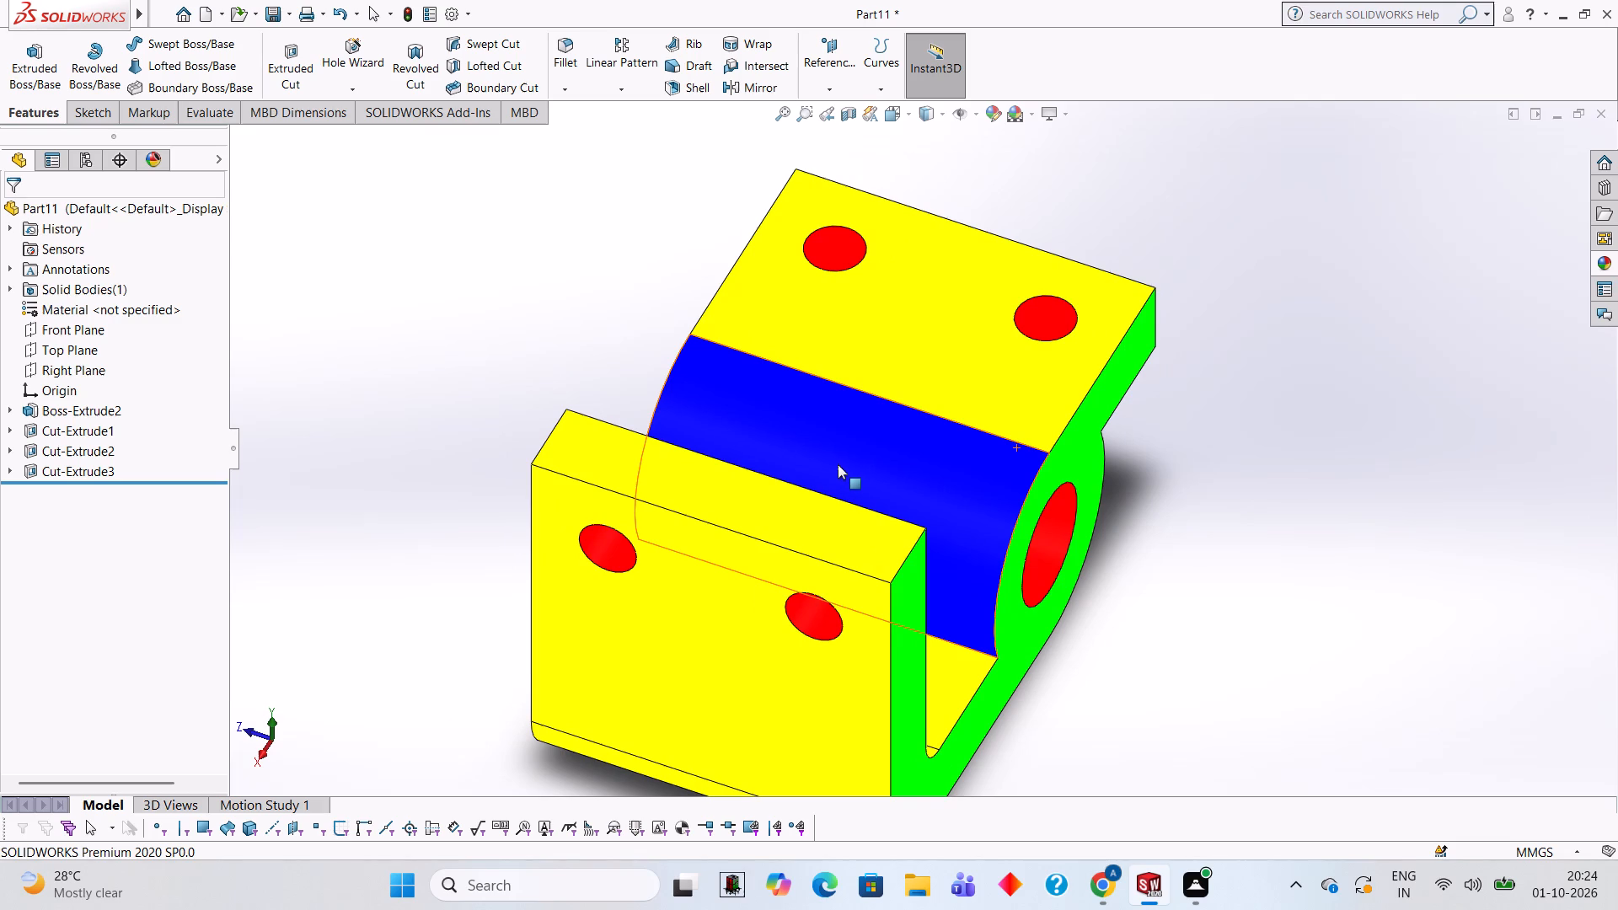
pyautogui.click(1602, 271)
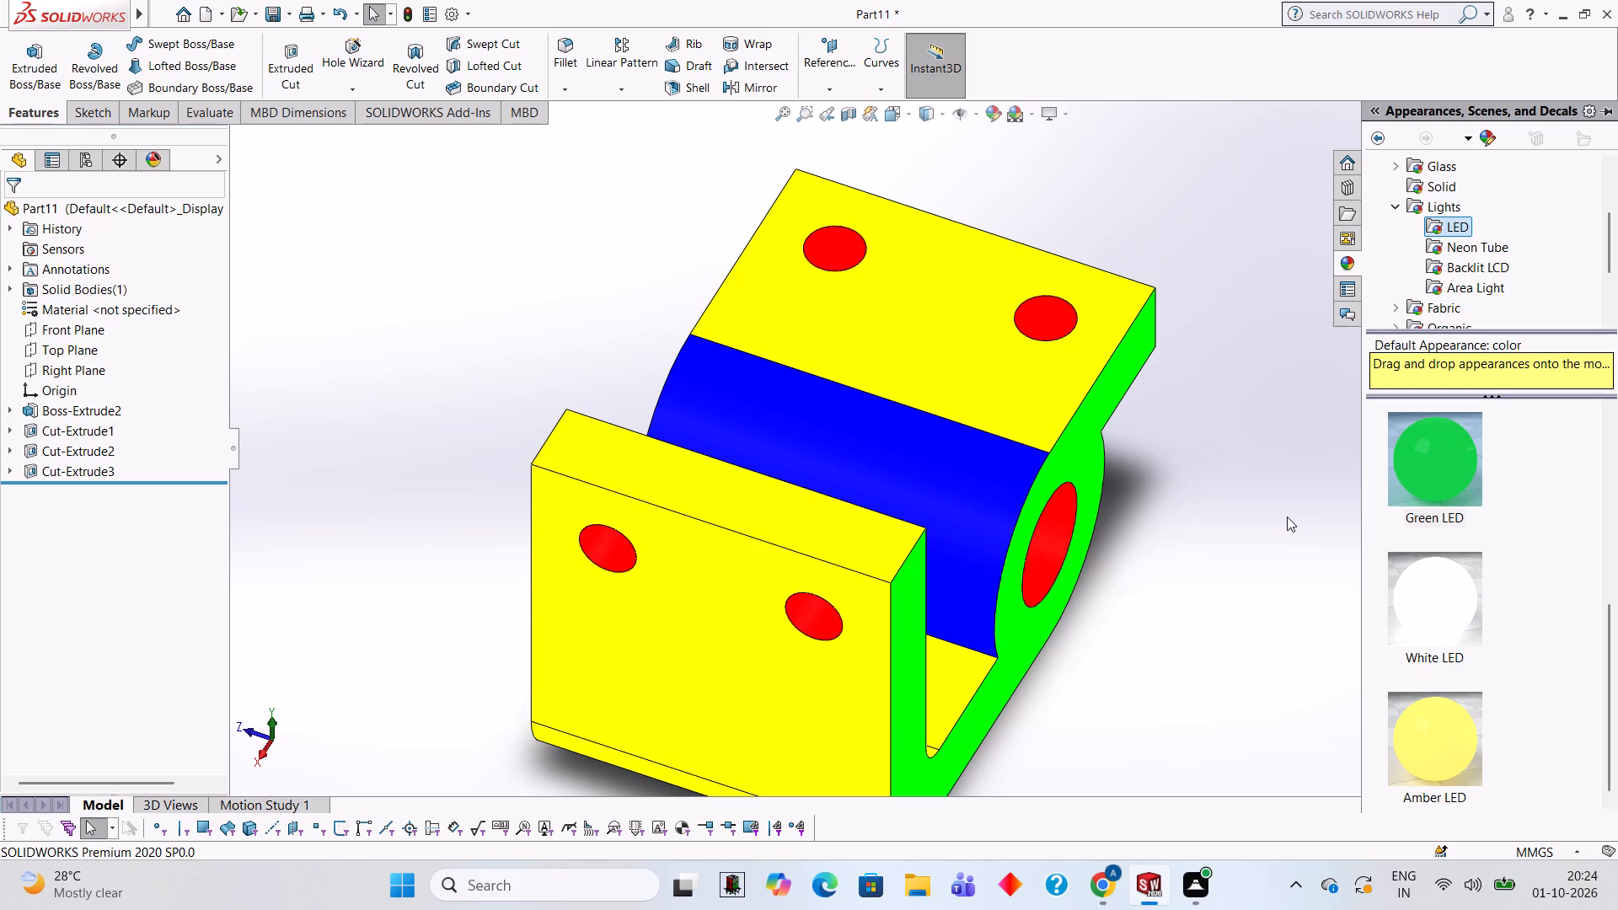
pyautogui.moveTo(1446, 490); pyautogui.dragTo(785, 561)
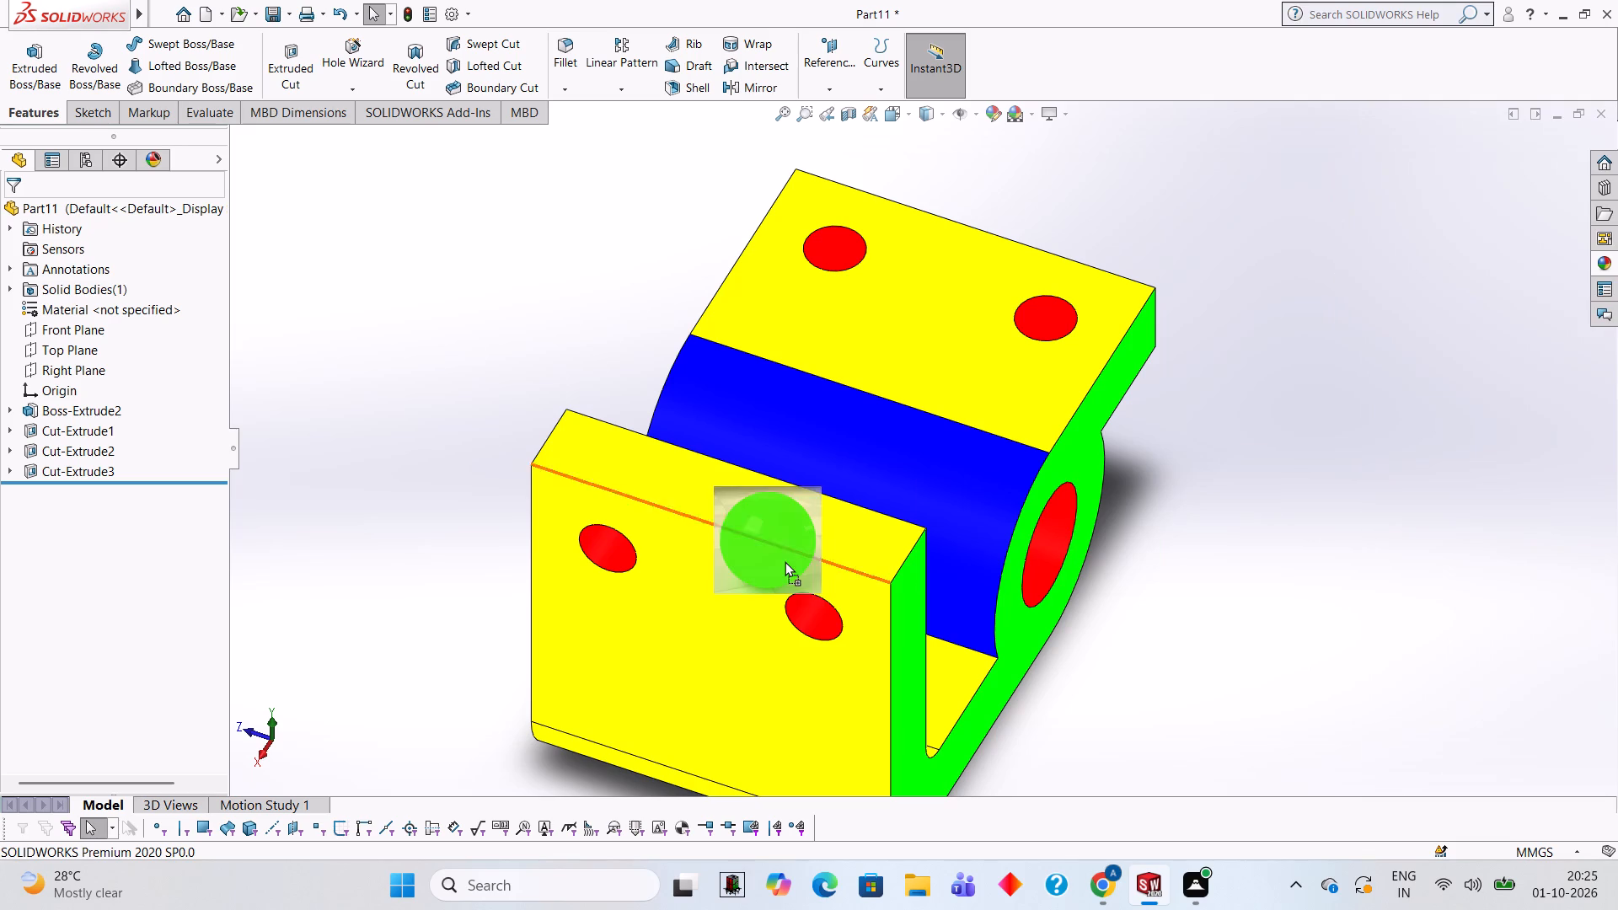
pyautogui.moveTo(785, 561); pyautogui.dragTo(782, 527)
pyautogui.click(782, 527)
# Apply the Blue LED appearance to the outer rounded bend face between the vertical arm and the base.
pyautogui.moveTo(993, 565); pyautogui.dragTo(972, 553, button='middle')
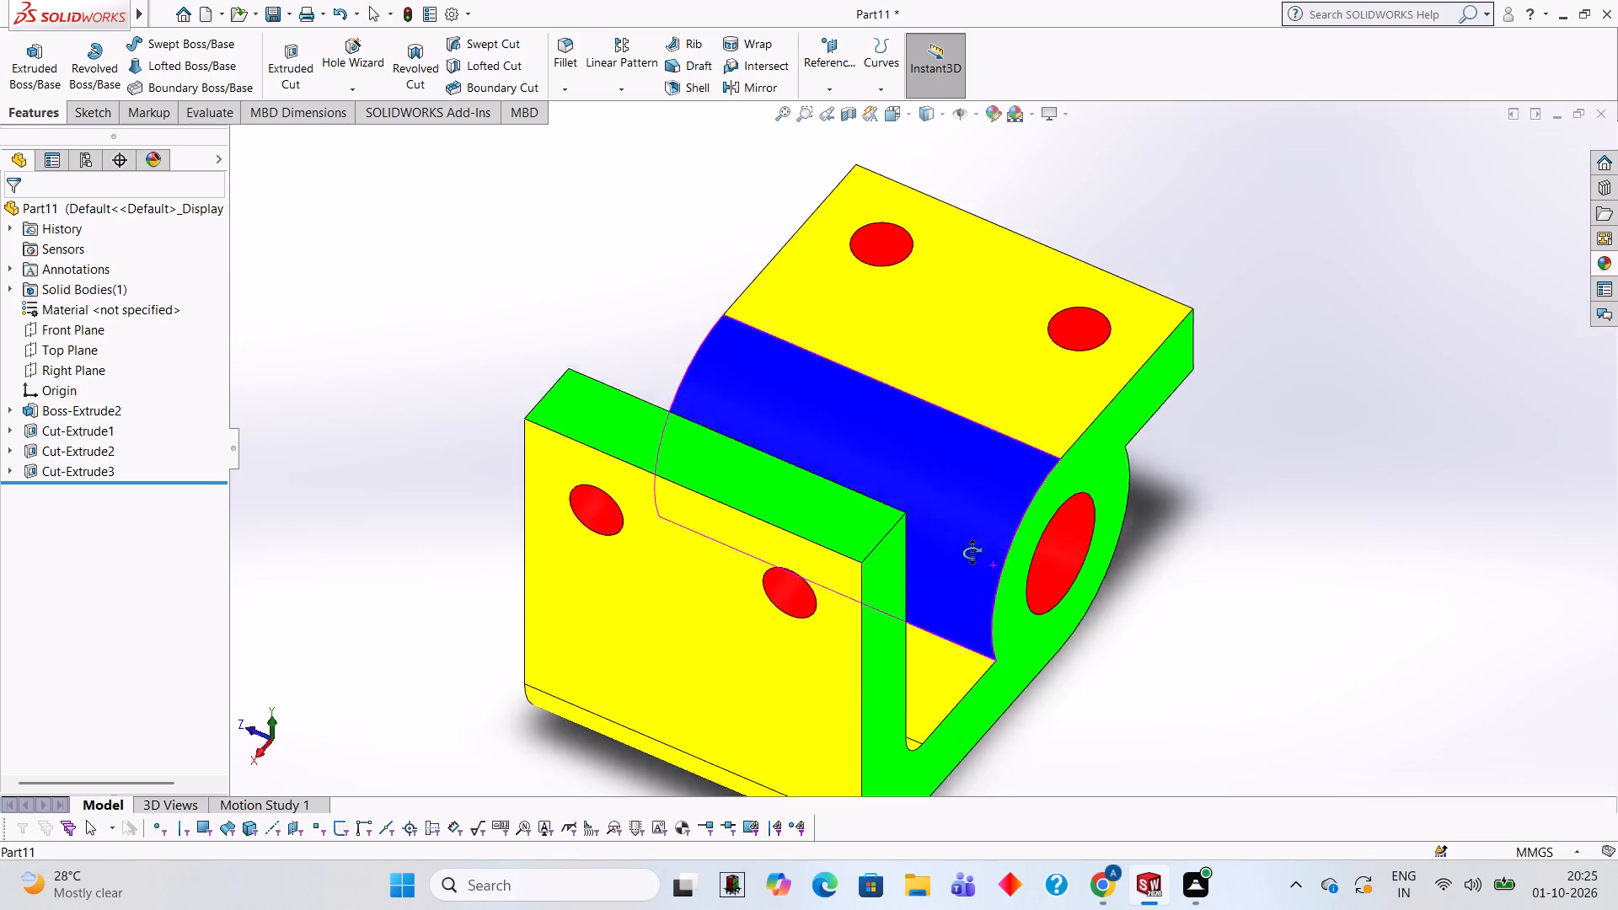
pyautogui.moveTo(972, 553); pyautogui.dragTo(934, 531, button='middle')
pyautogui.scroll(1, 934, 531)
pyautogui.moveTo(1010, 528); pyautogui.dragTo(895, 462, button='middle')
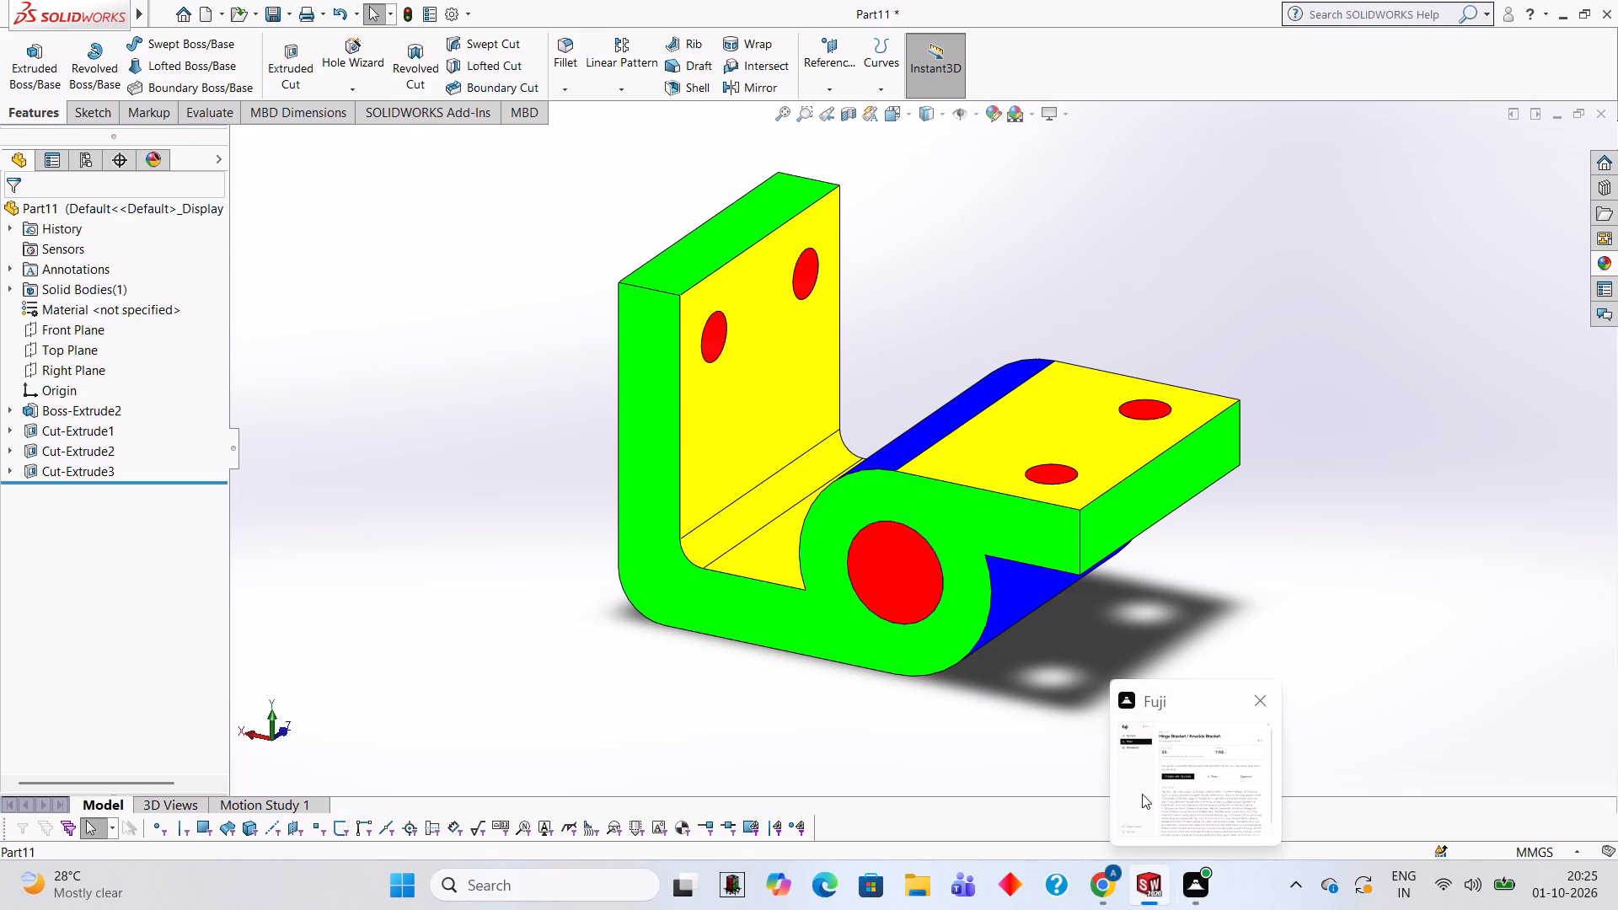
pyautogui.moveTo(1187, 677); pyautogui.dragTo(1395, 652, button='middle')
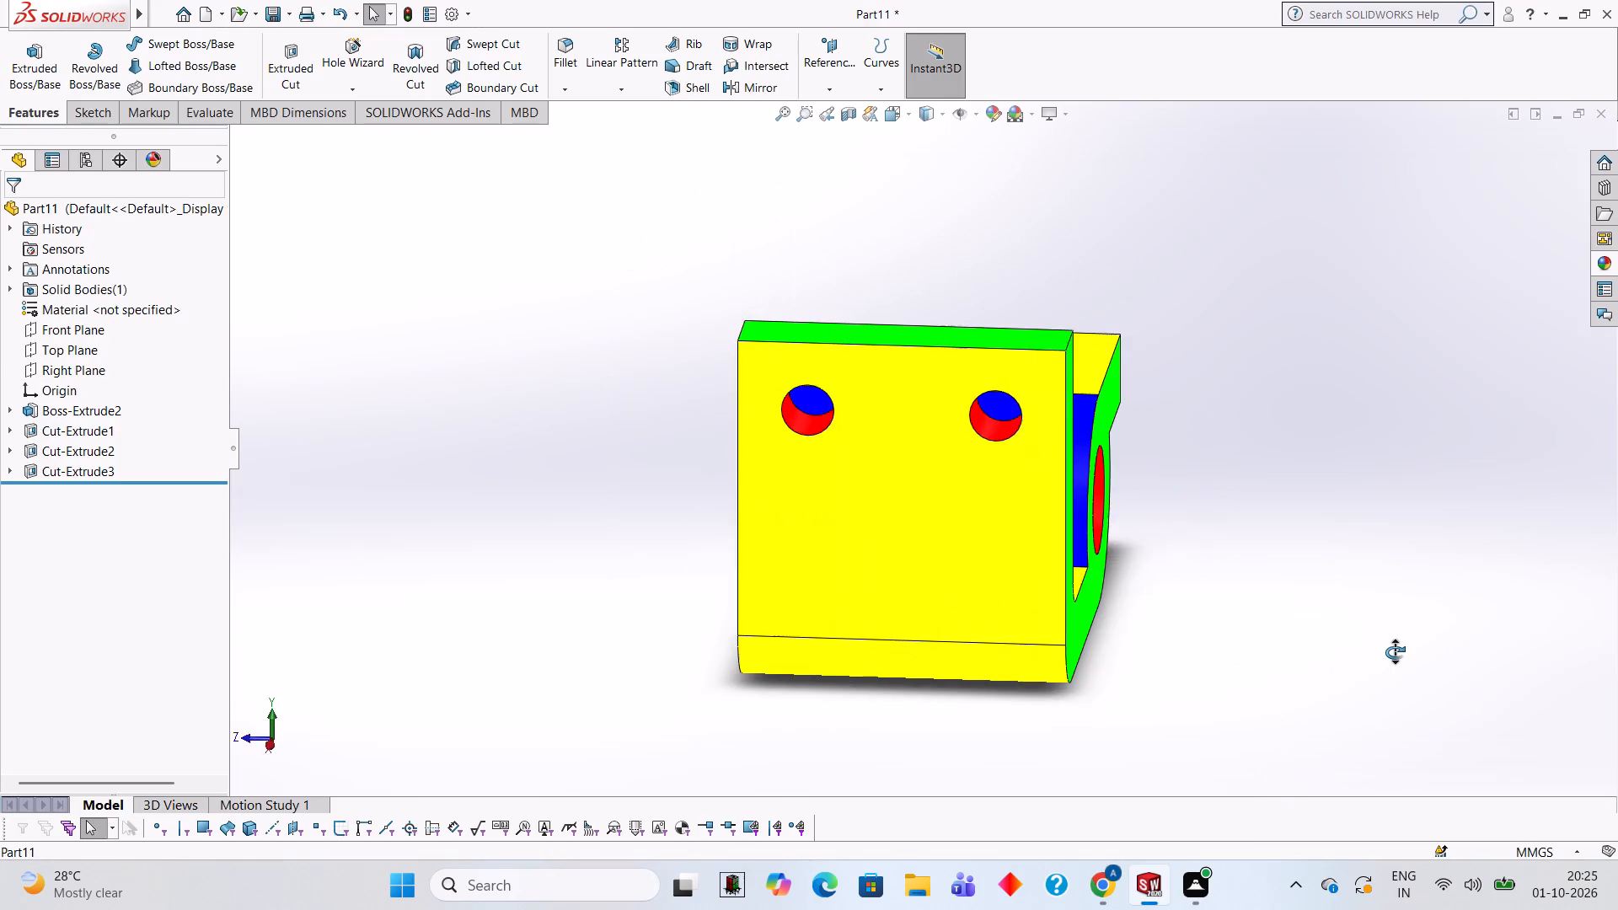
pyautogui.moveTo(1395, 652); pyautogui.dragTo(1094, 566, button='middle')
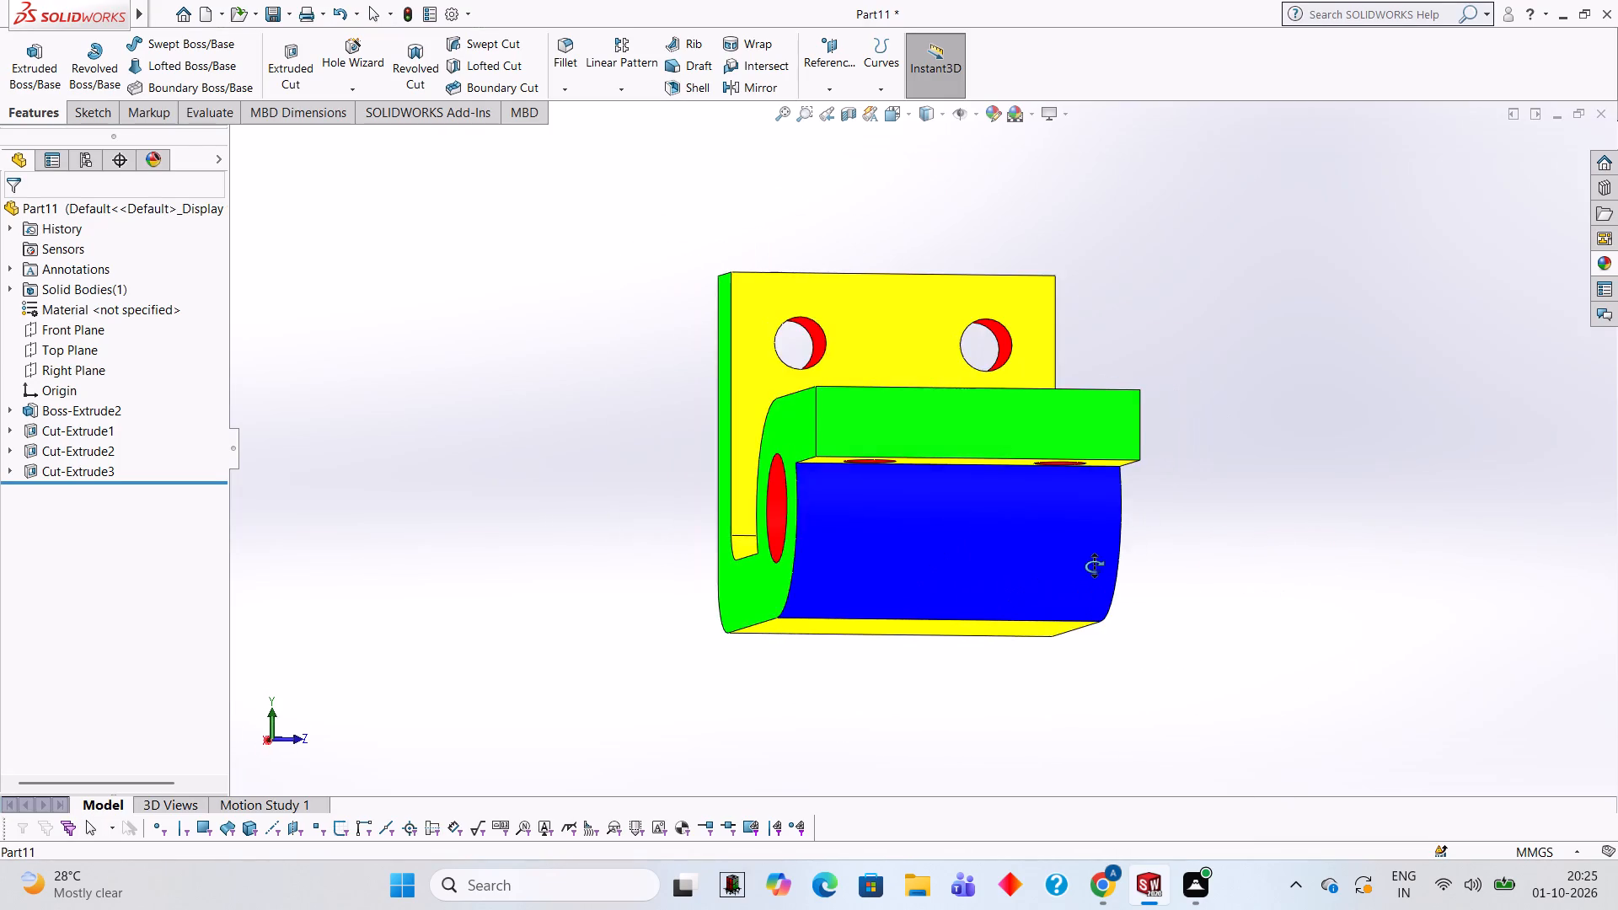
pyautogui.moveTo(1094, 566); pyautogui.dragTo(1362, 533, button='middle')
pyautogui.moveTo(880, 564); pyautogui.dragTo(994, 581, button='middle')
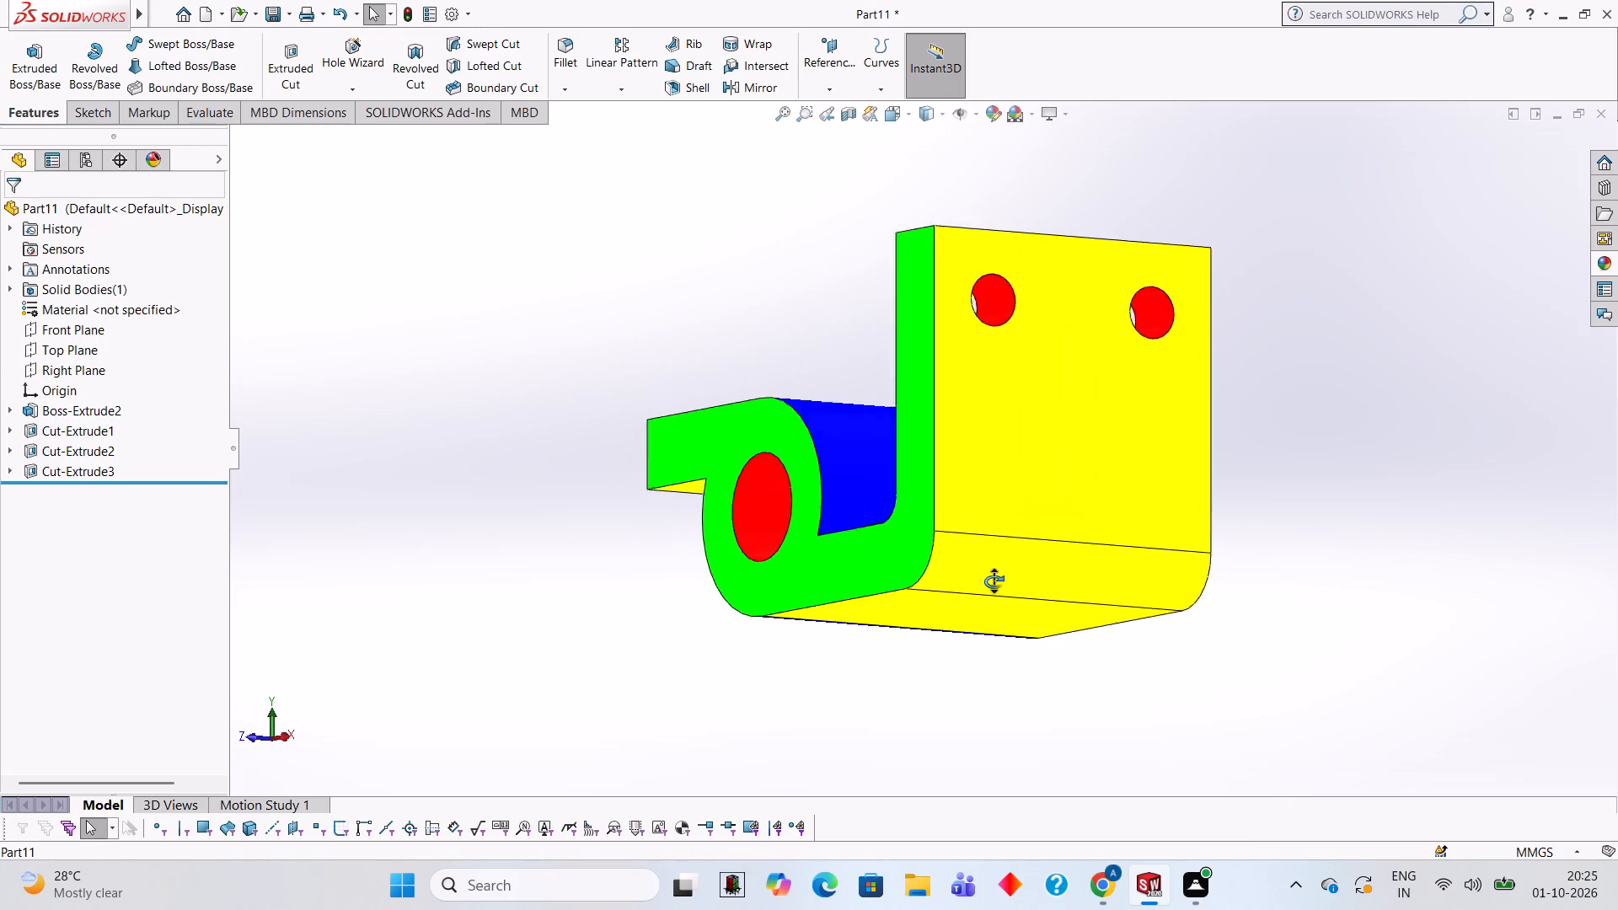
pyautogui.moveTo(994, 581); pyautogui.dragTo(999, 581, button='middle')
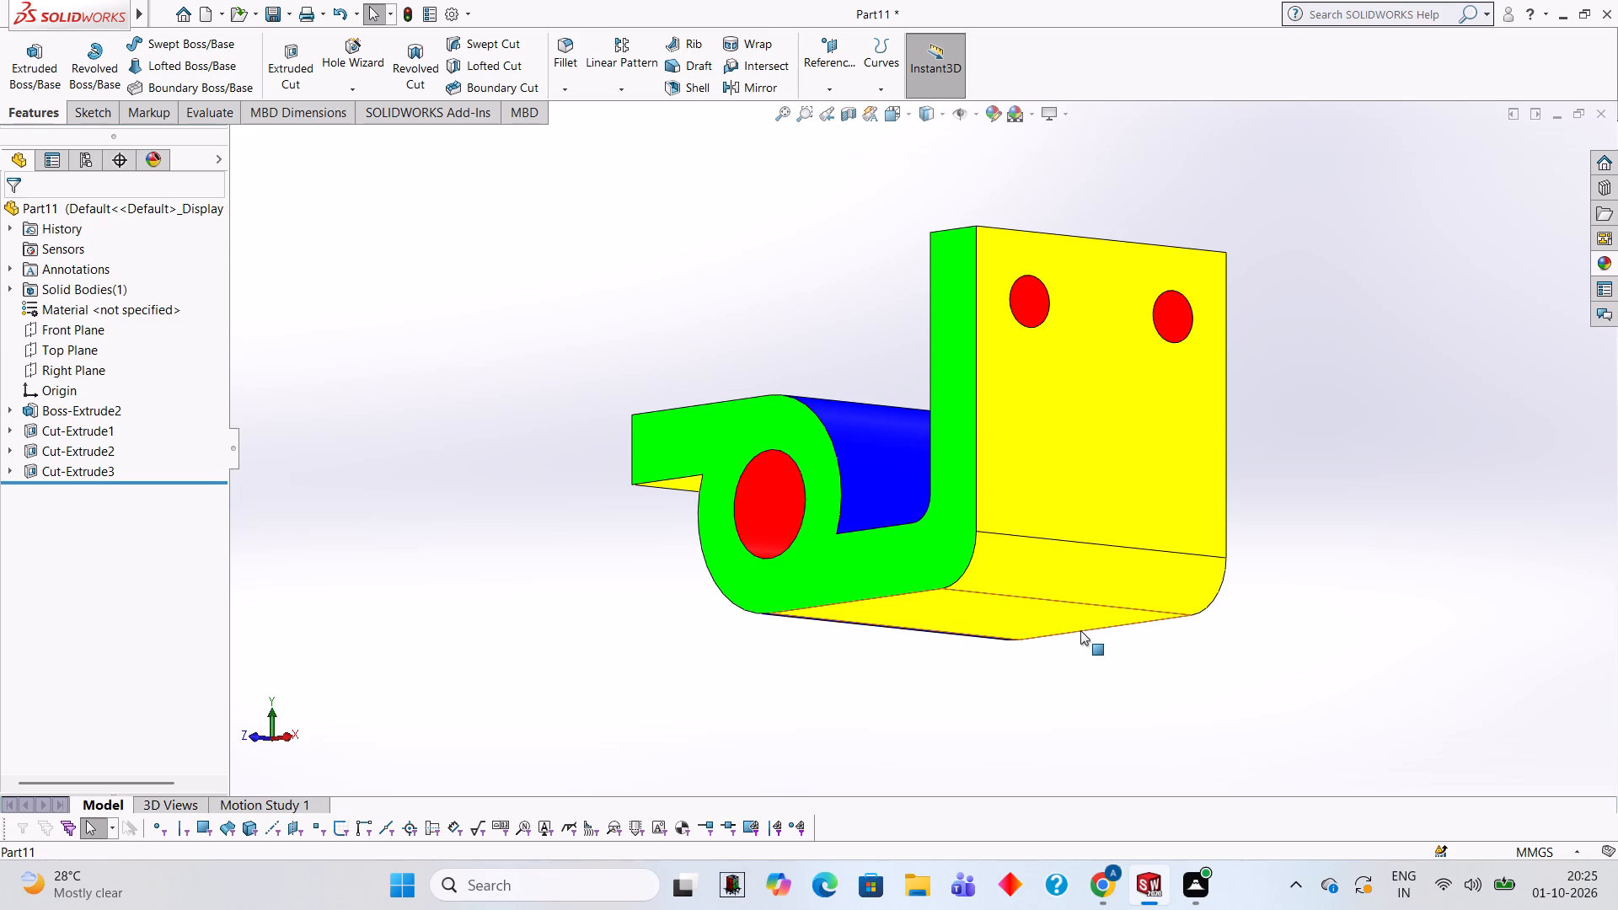
pyautogui.moveTo(1072, 621); pyautogui.dragTo(1044, 564, button='middle')
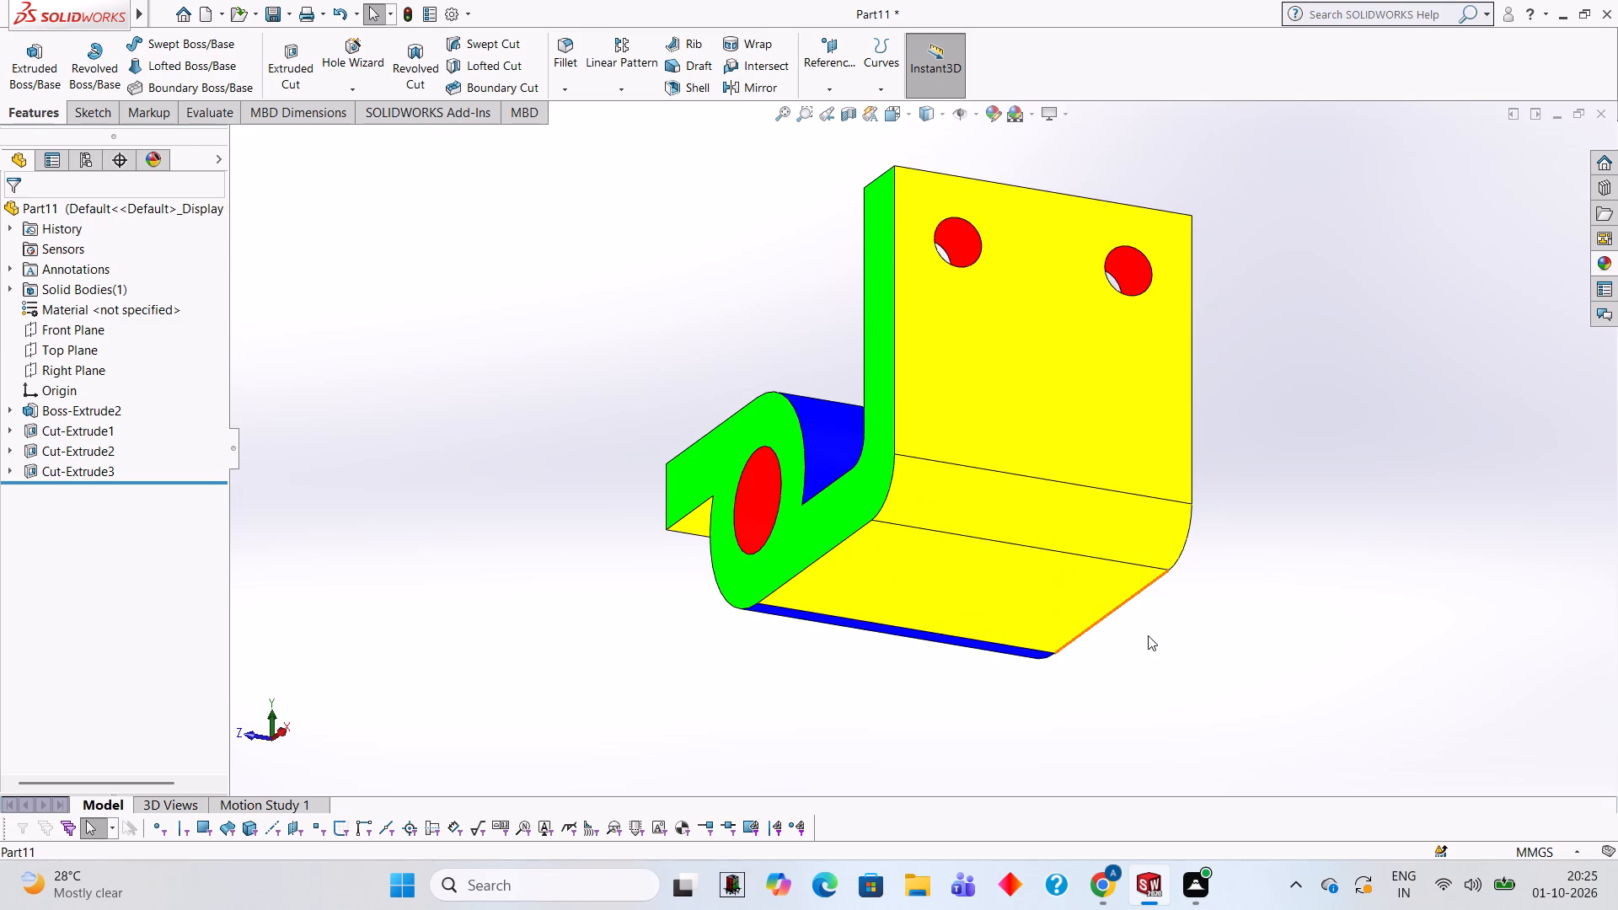
pyautogui.click(1610, 268)
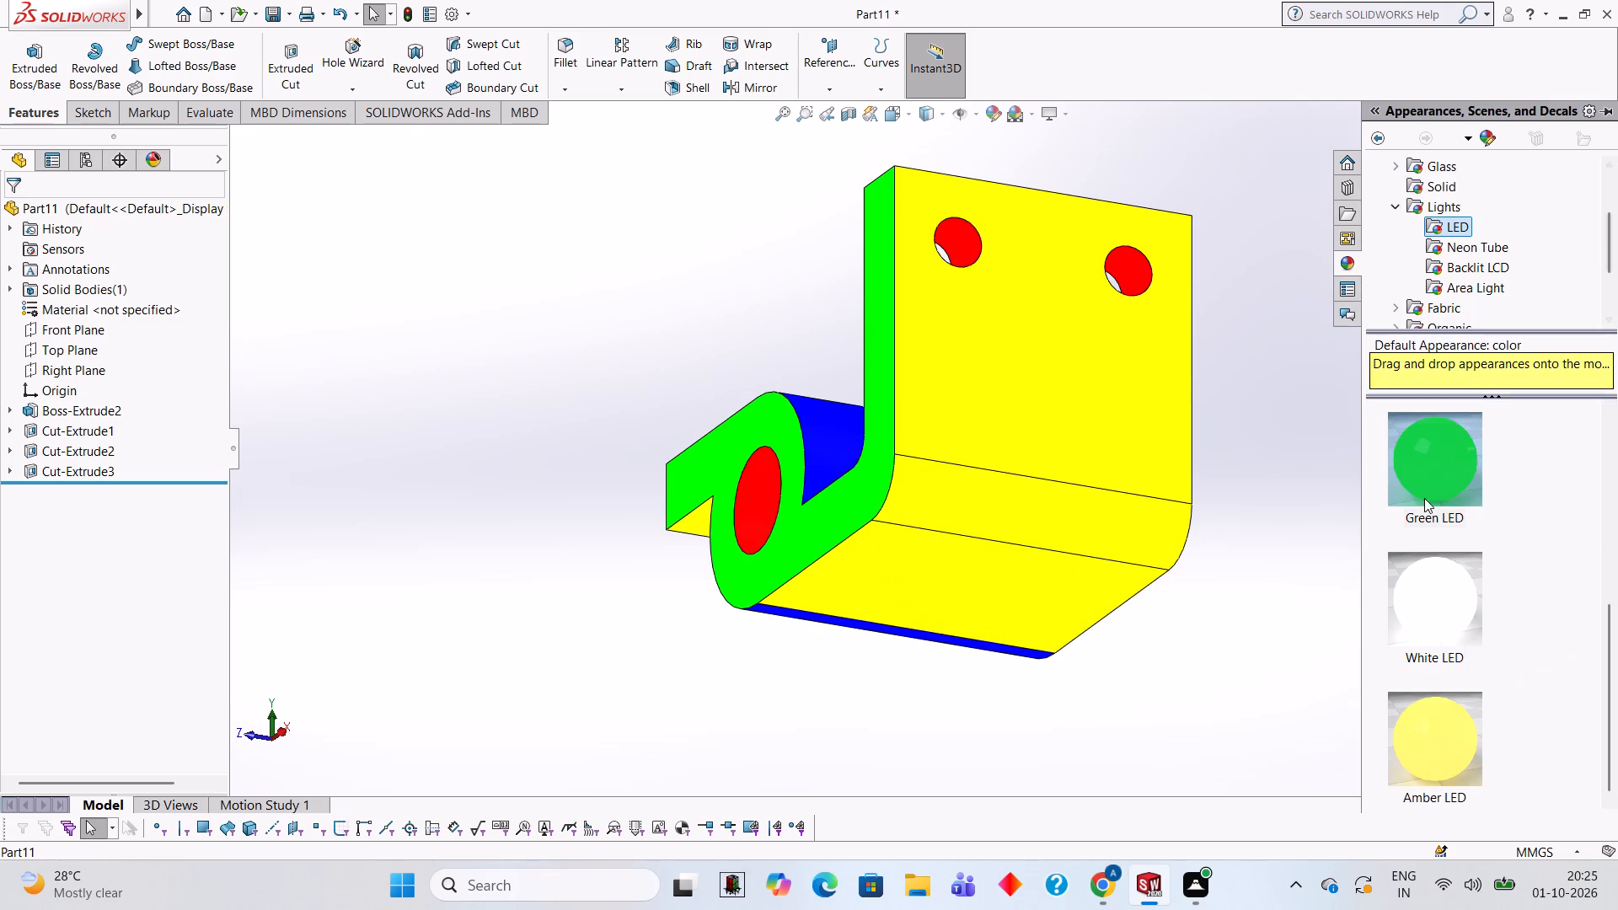
pyautogui.scroll(-3, 1454, 506)
pyautogui.scroll(3, 1454, 506)
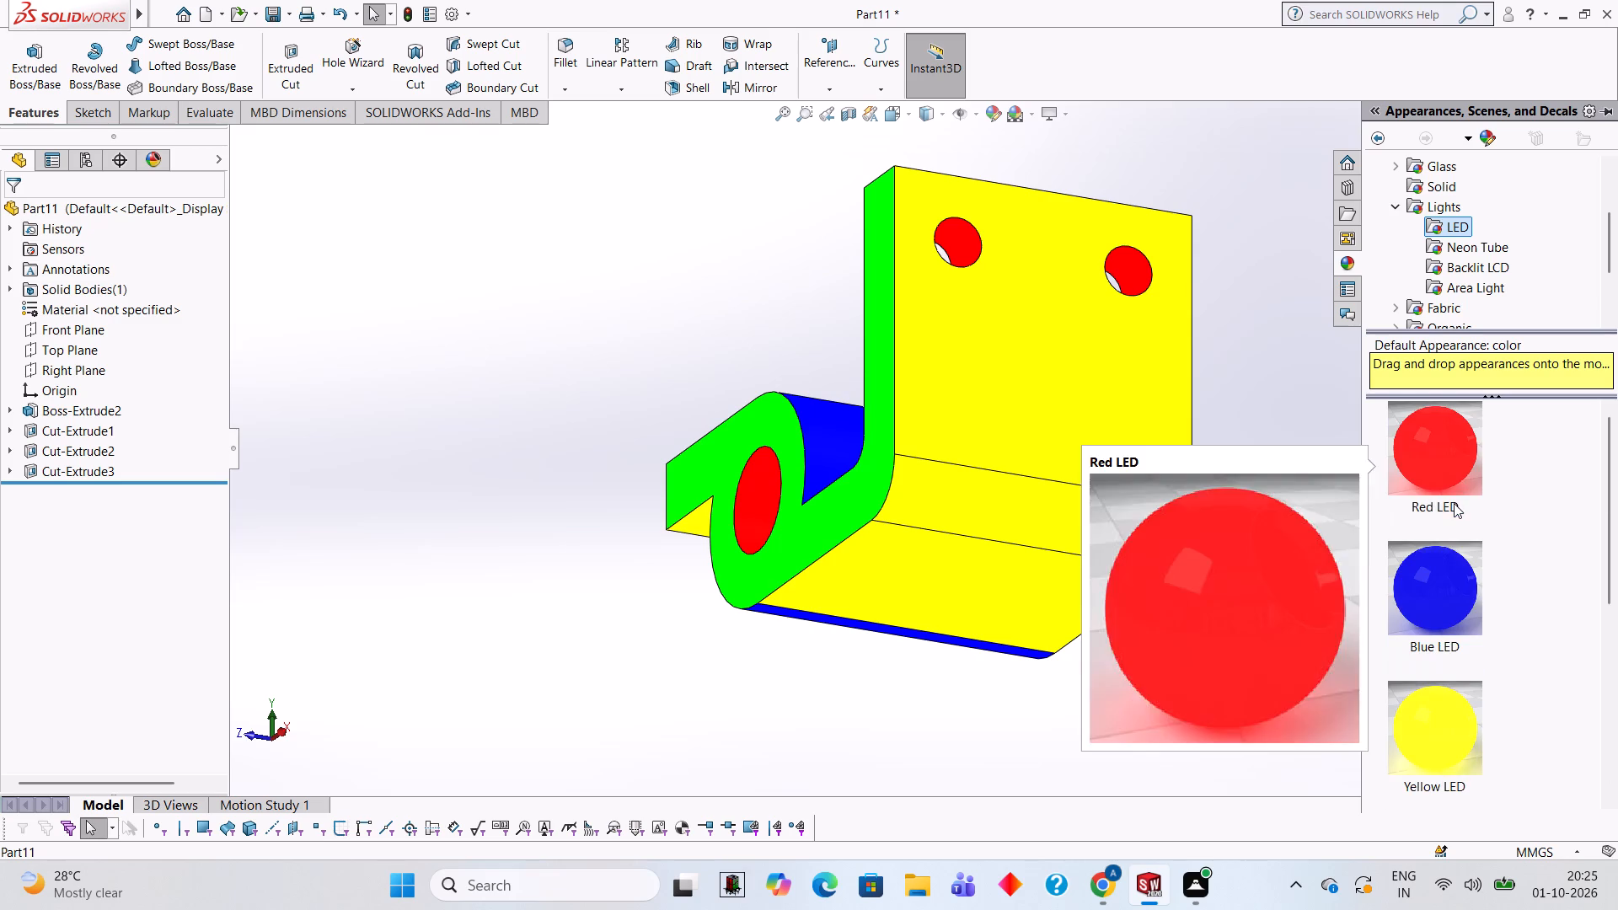
pyautogui.moveTo(1445, 571); pyautogui.dragTo(1029, 488)
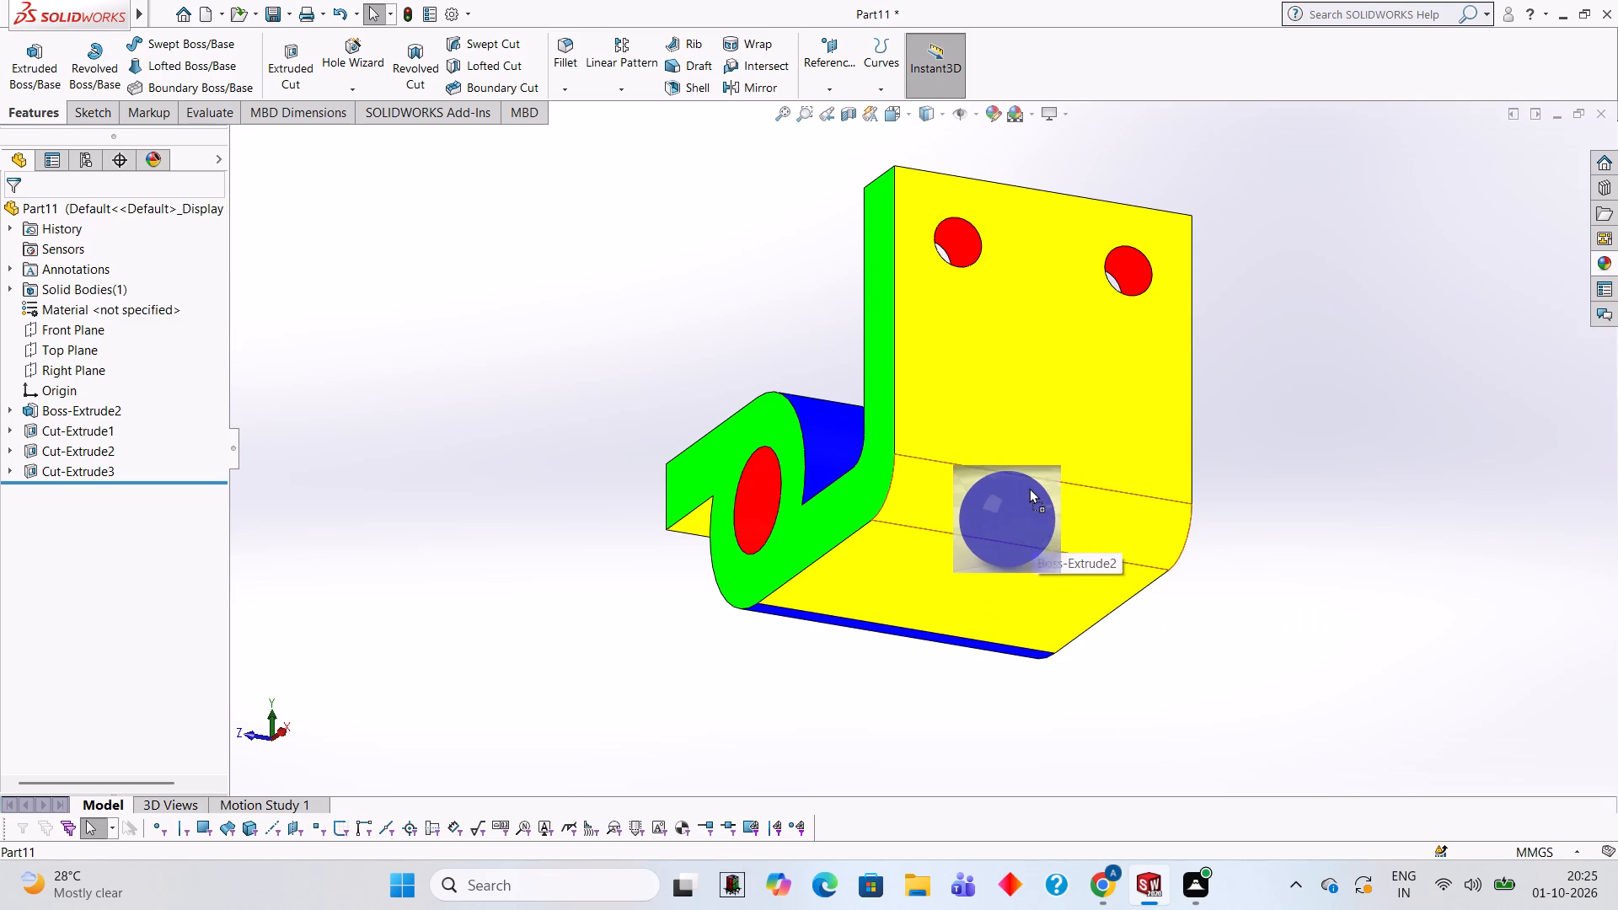
pyautogui.moveTo(1029, 488); pyautogui.dragTo(1028, 484)
pyautogui.click(1028, 484)
# Apply the Blue LED appearance to the inner fillet face where the vertical arm meets the base.
pyautogui.scroll(1, 1216, 518)
pyautogui.moveTo(1216, 518); pyautogui.dragTo(1183, 520, button='middle')
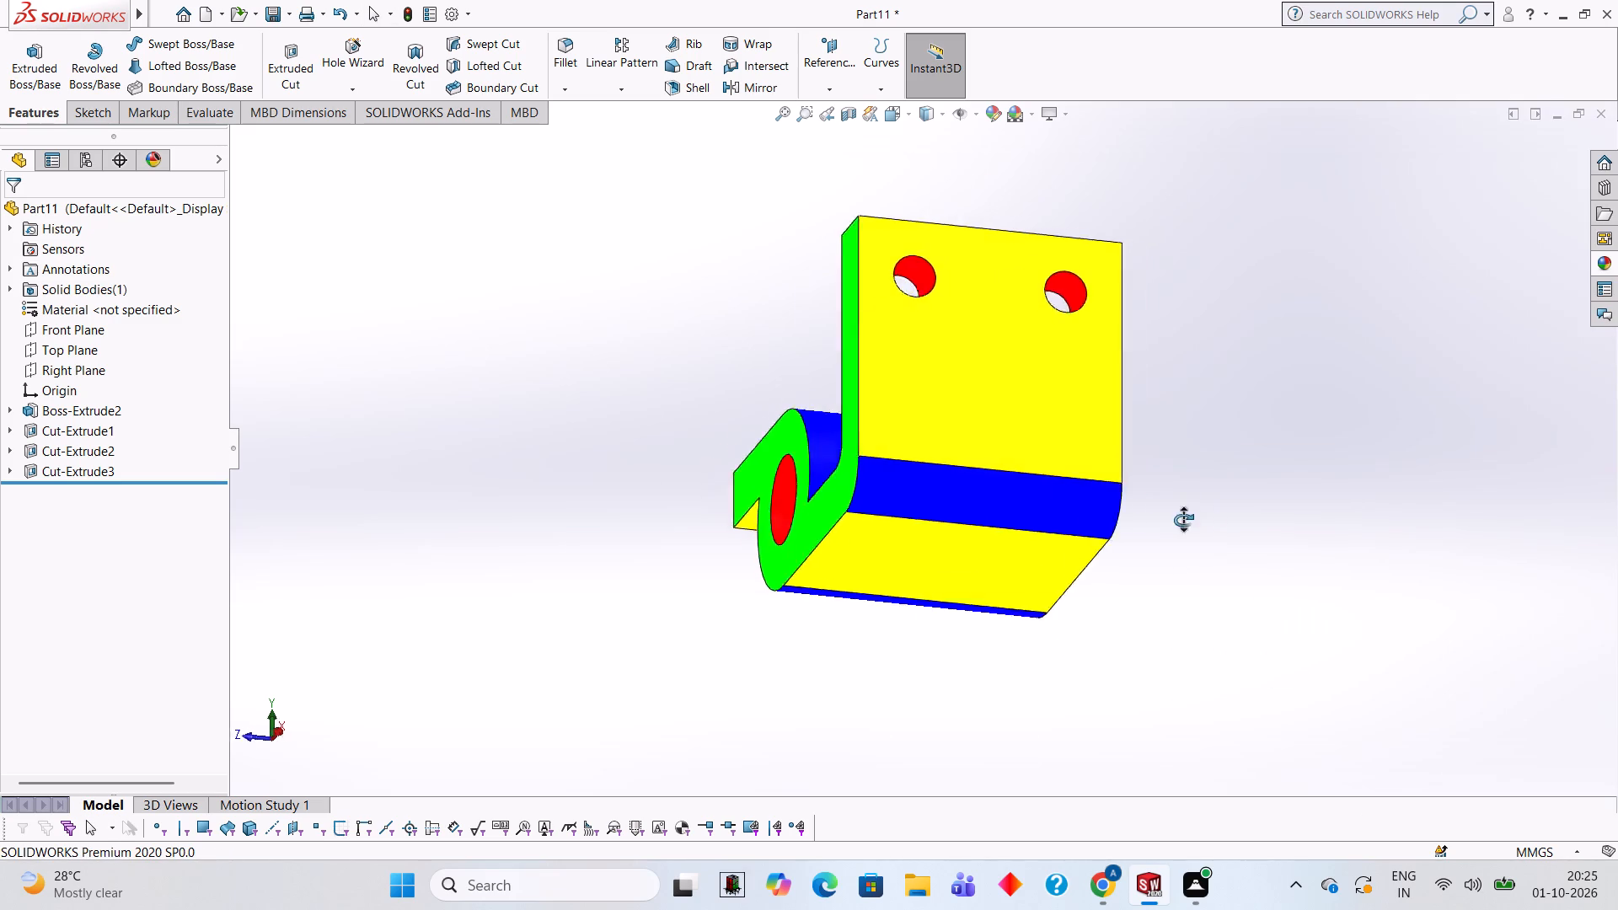
pyautogui.moveTo(1183, 520); pyautogui.dragTo(1055, 597, button='middle')
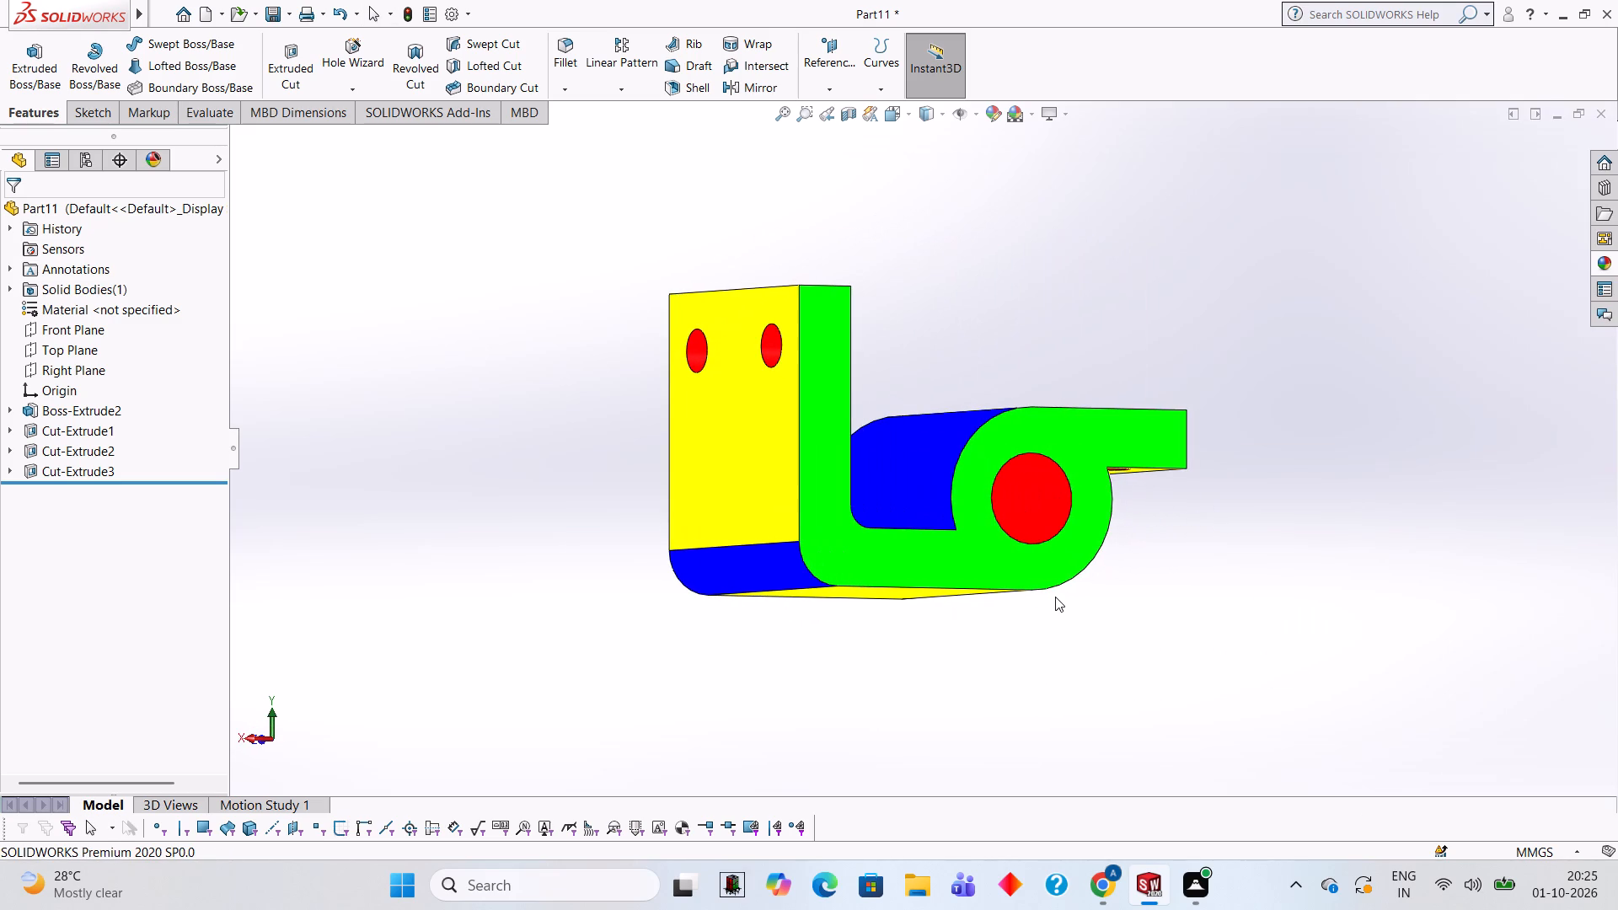
pyautogui.moveTo(1097, 456); pyautogui.dragTo(1090, 456, button='middle')
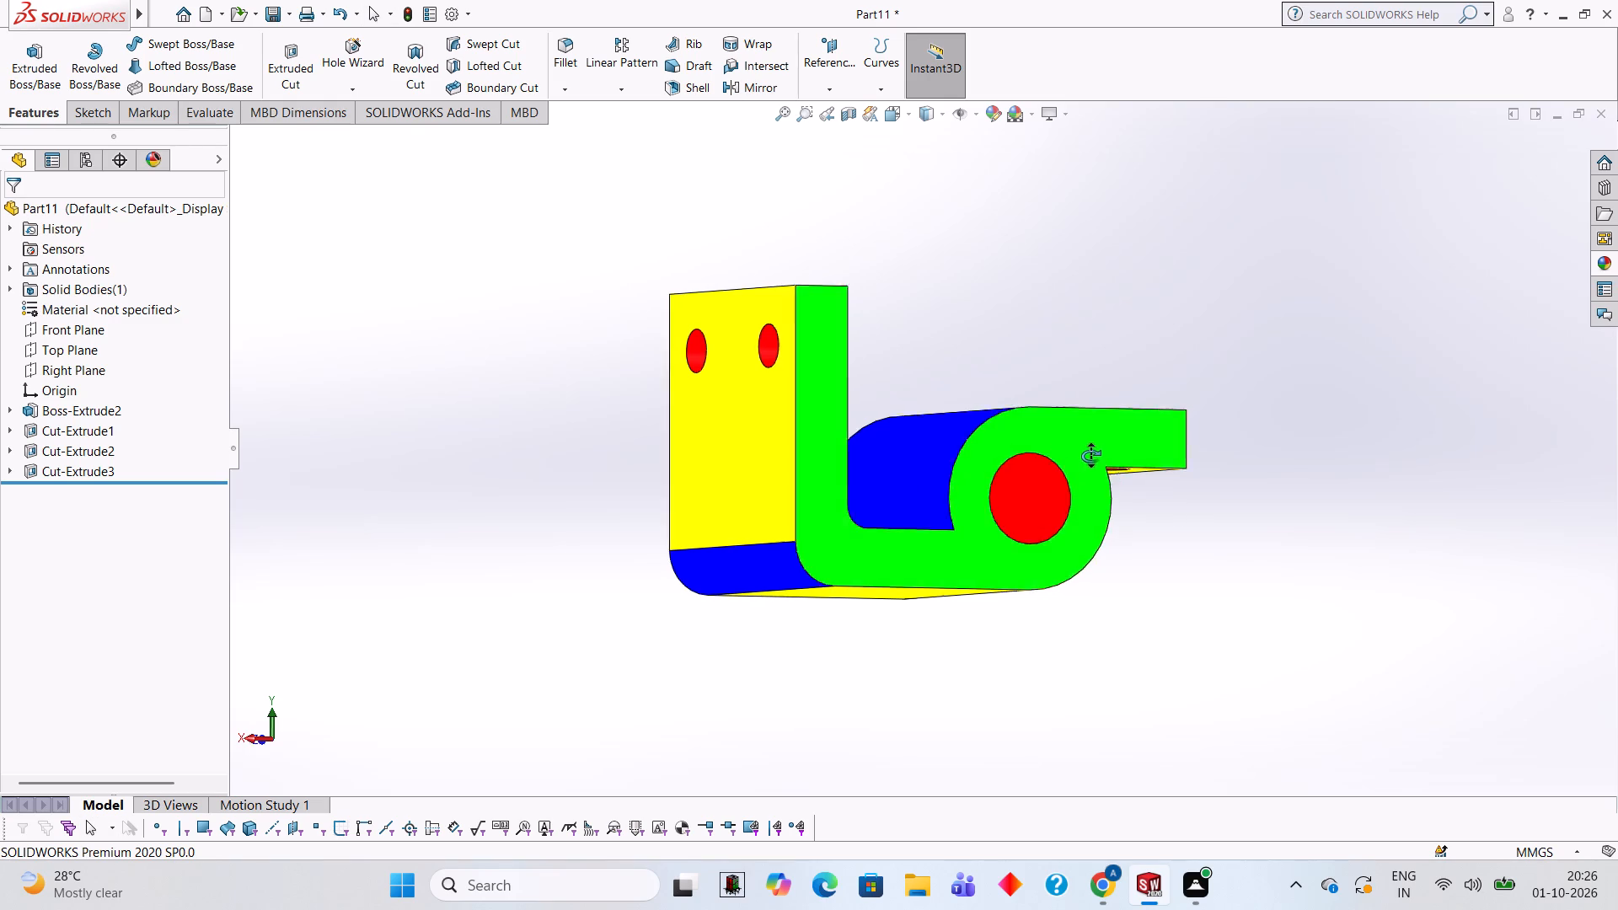
pyautogui.moveTo(1090, 456); pyautogui.dragTo(987, 591, button='middle')
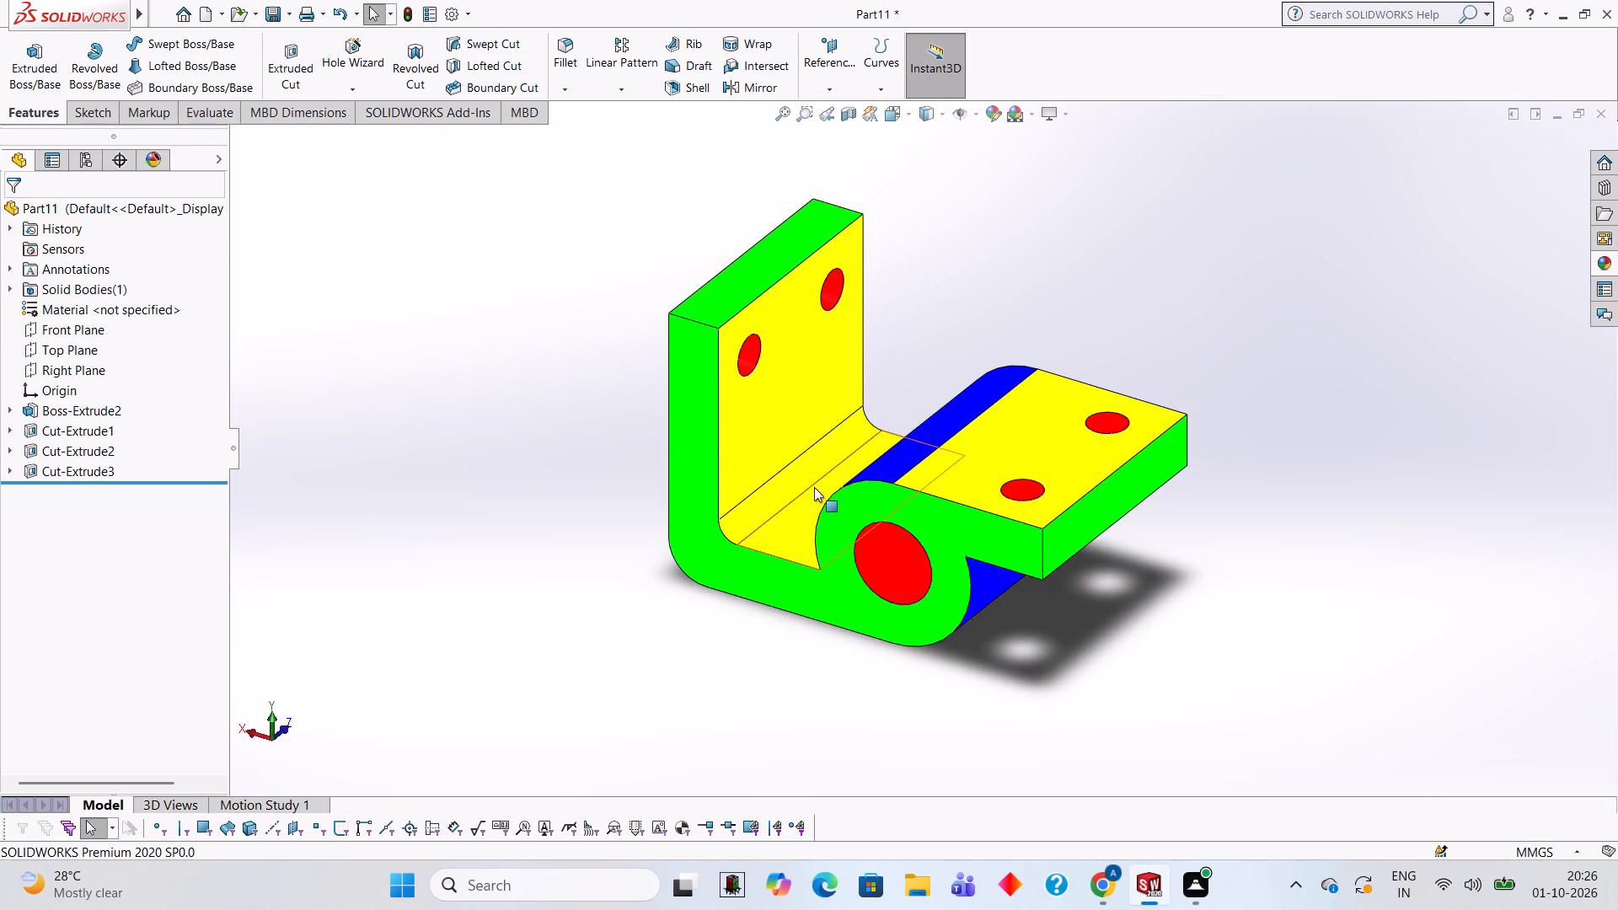
pyautogui.scroll(-3, 814, 487)
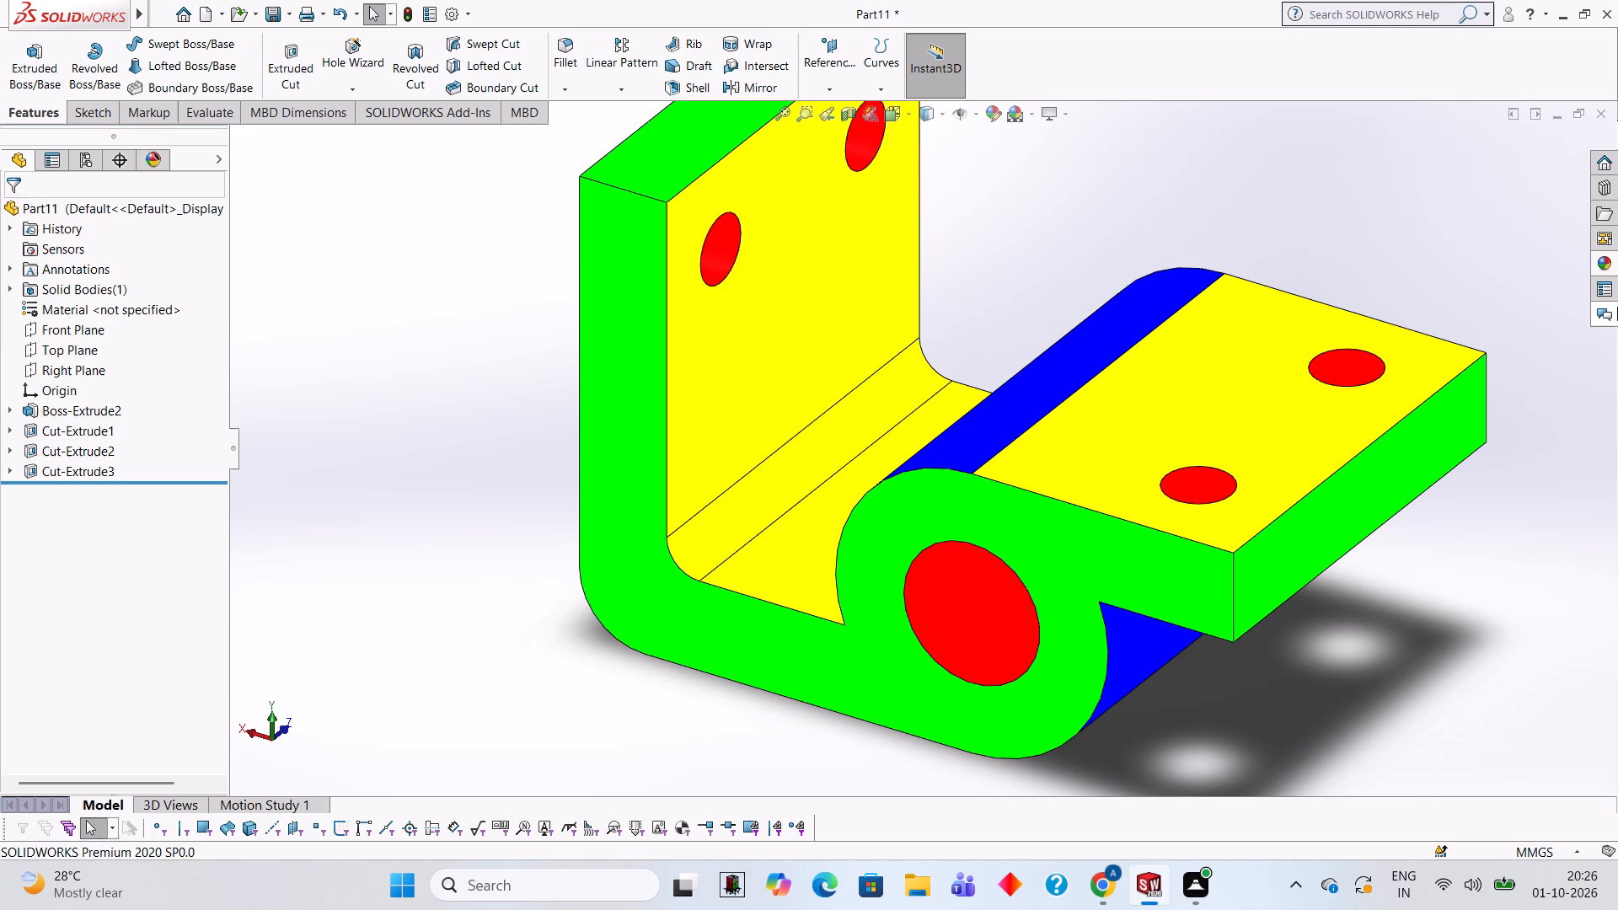
pyautogui.click(1600, 257)
pyautogui.moveTo(1440, 594); pyautogui.dragTo(919, 618)
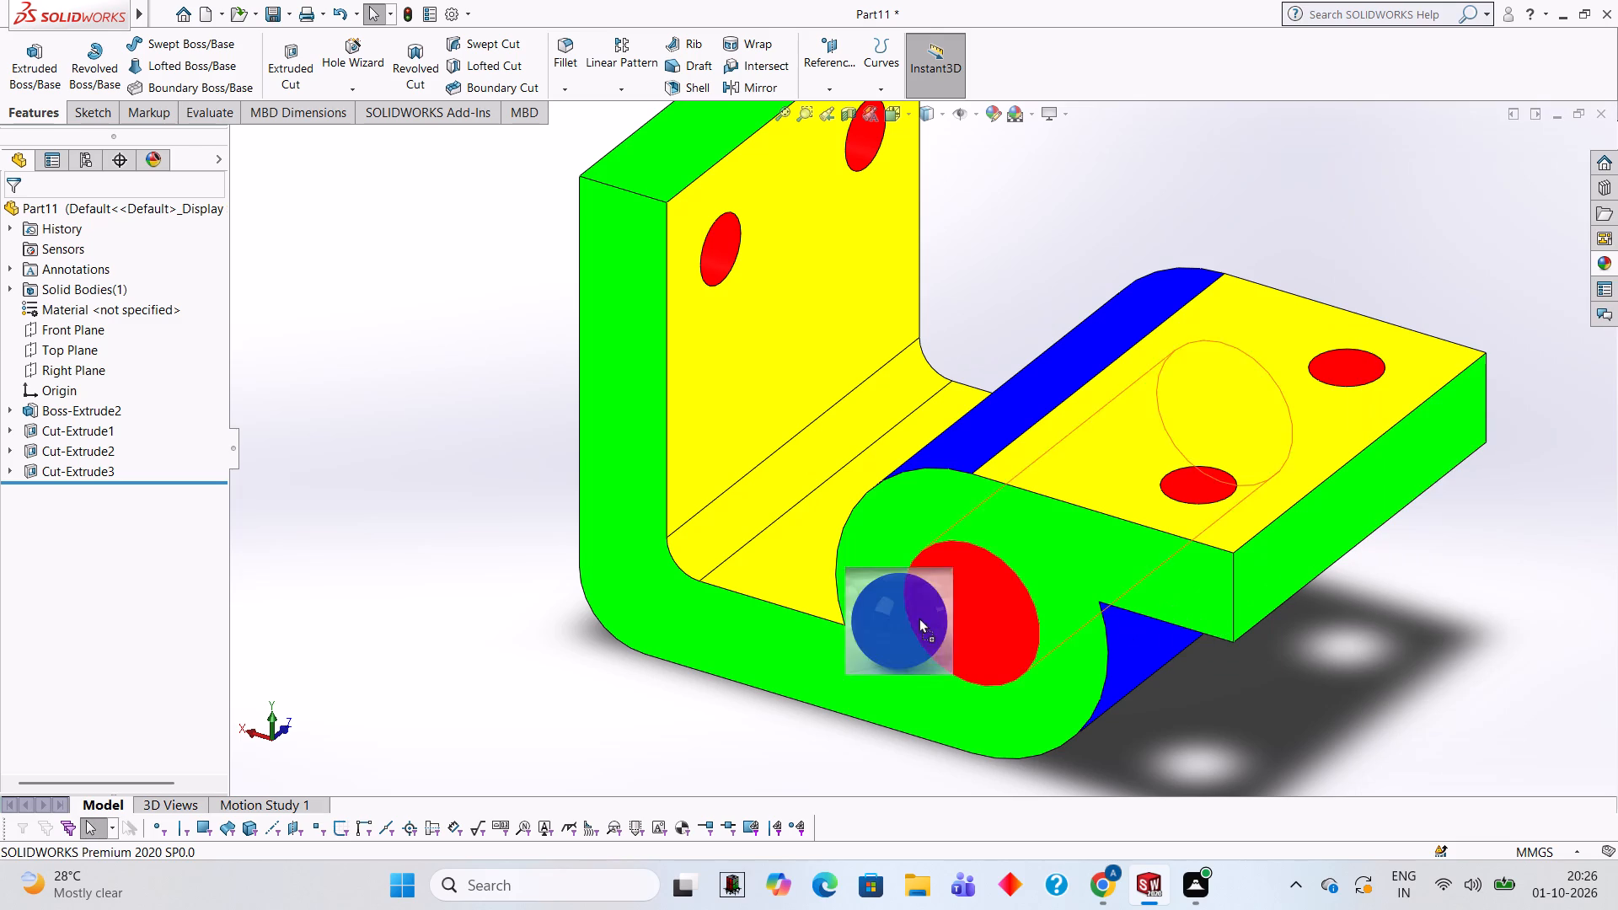
pyautogui.moveTo(919, 618); pyautogui.dragTo(728, 526)
pyautogui.click(728, 526)
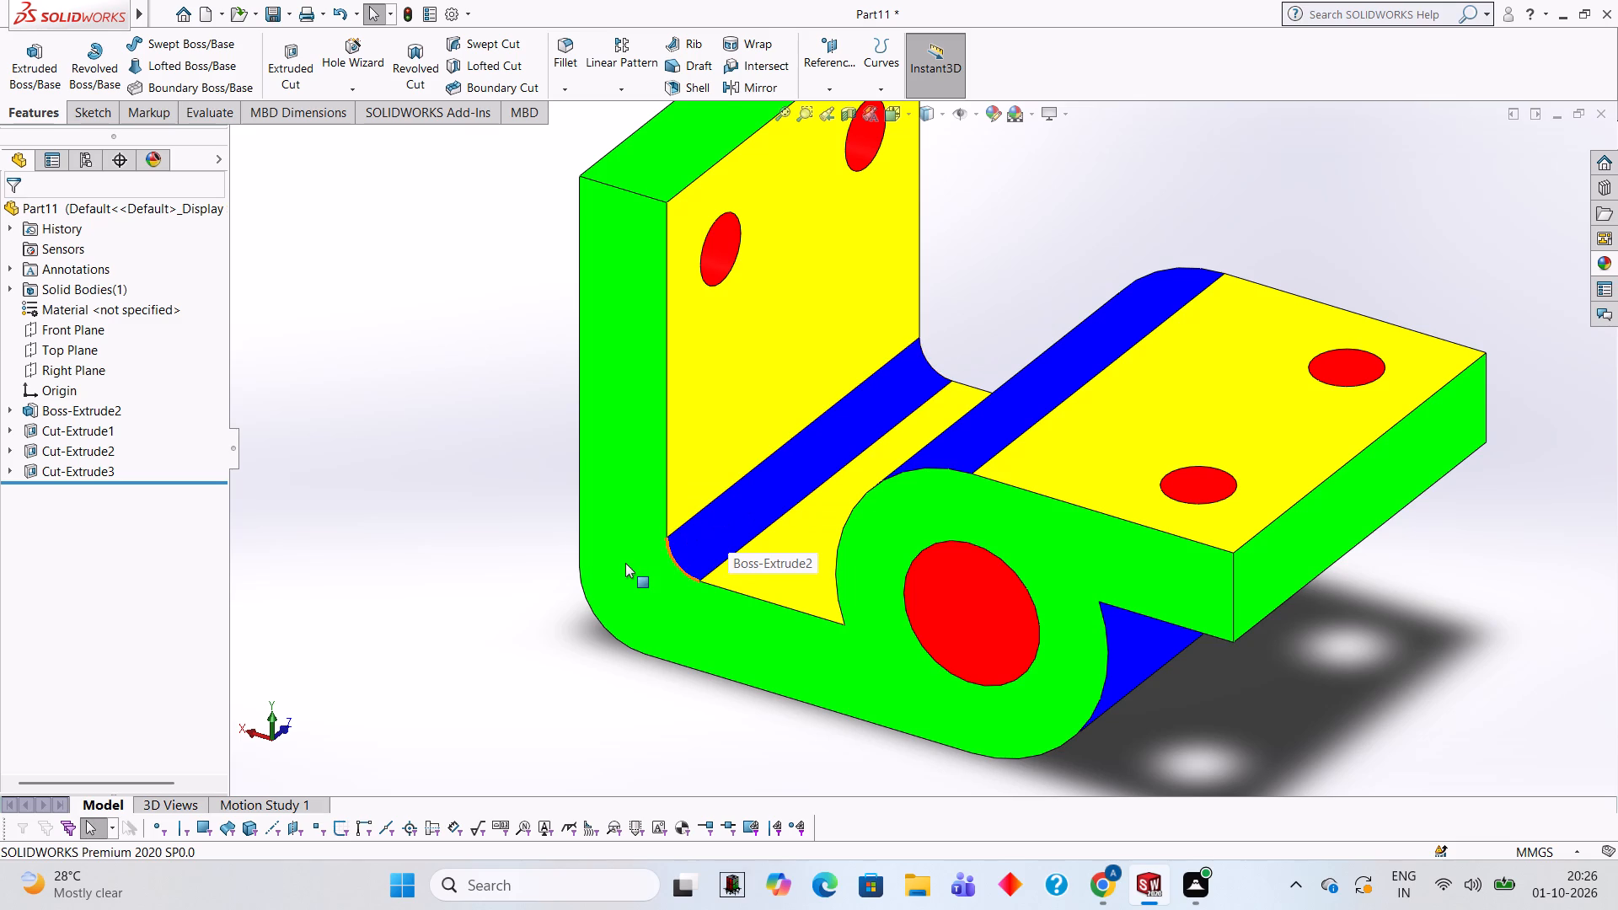
# Examine the coloured bracket from the front, back and side to check the appearance of every face.
pyautogui.scroll(2, 868, 454)
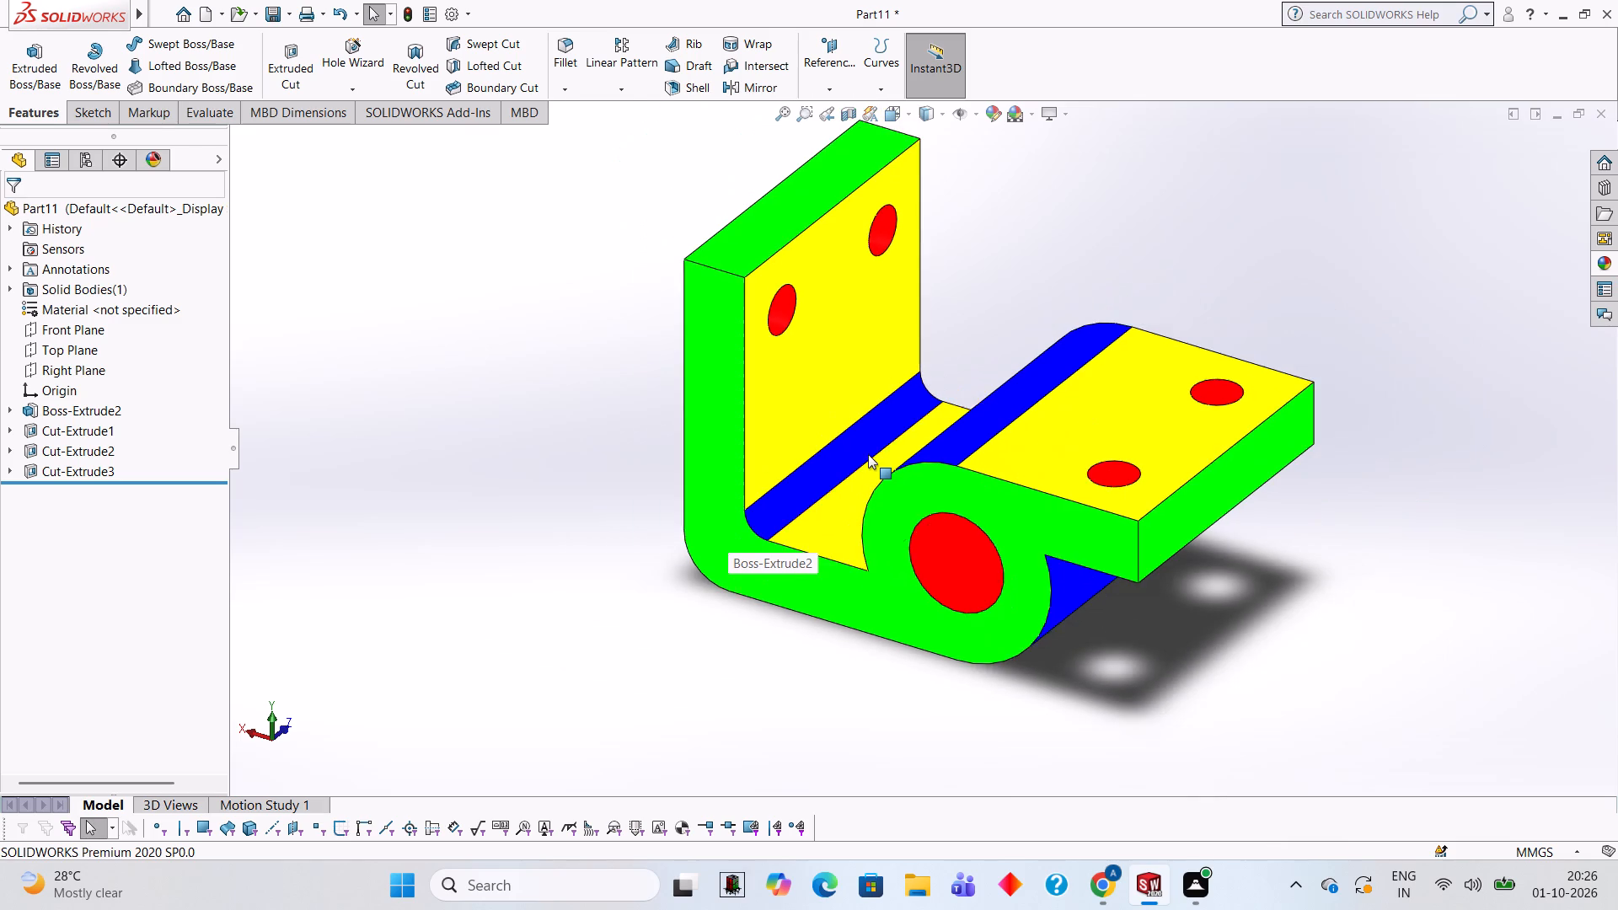
pyautogui.moveTo(868, 454); pyautogui.dragTo(918, 431, button='middle')
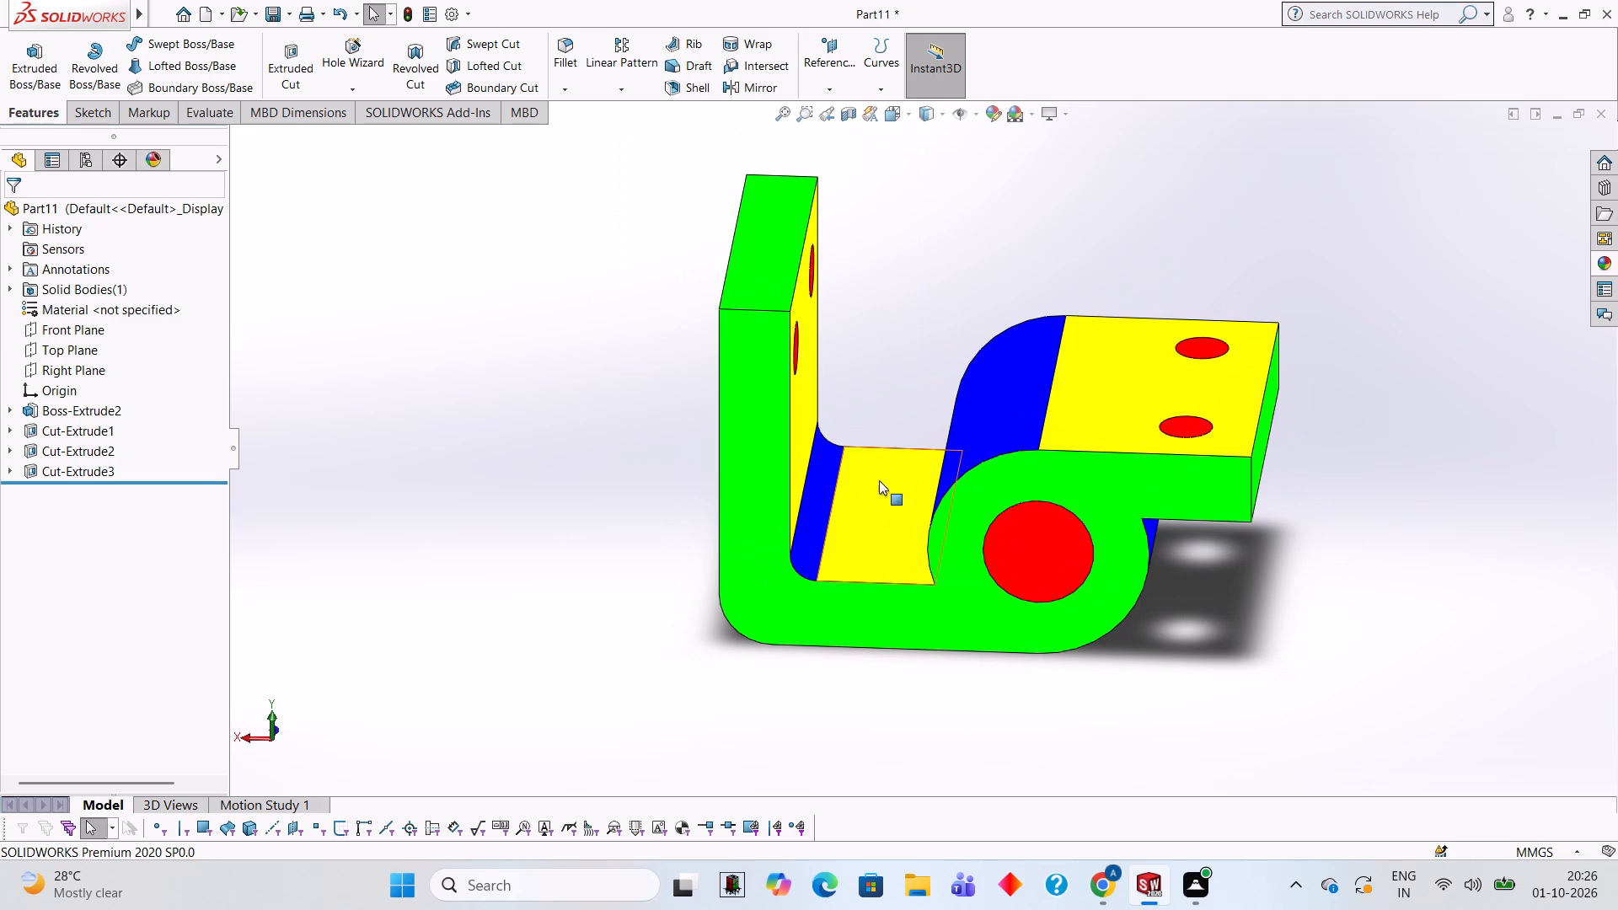
pyautogui.moveTo(756, 552); pyautogui.dragTo(1041, 556, button='middle')
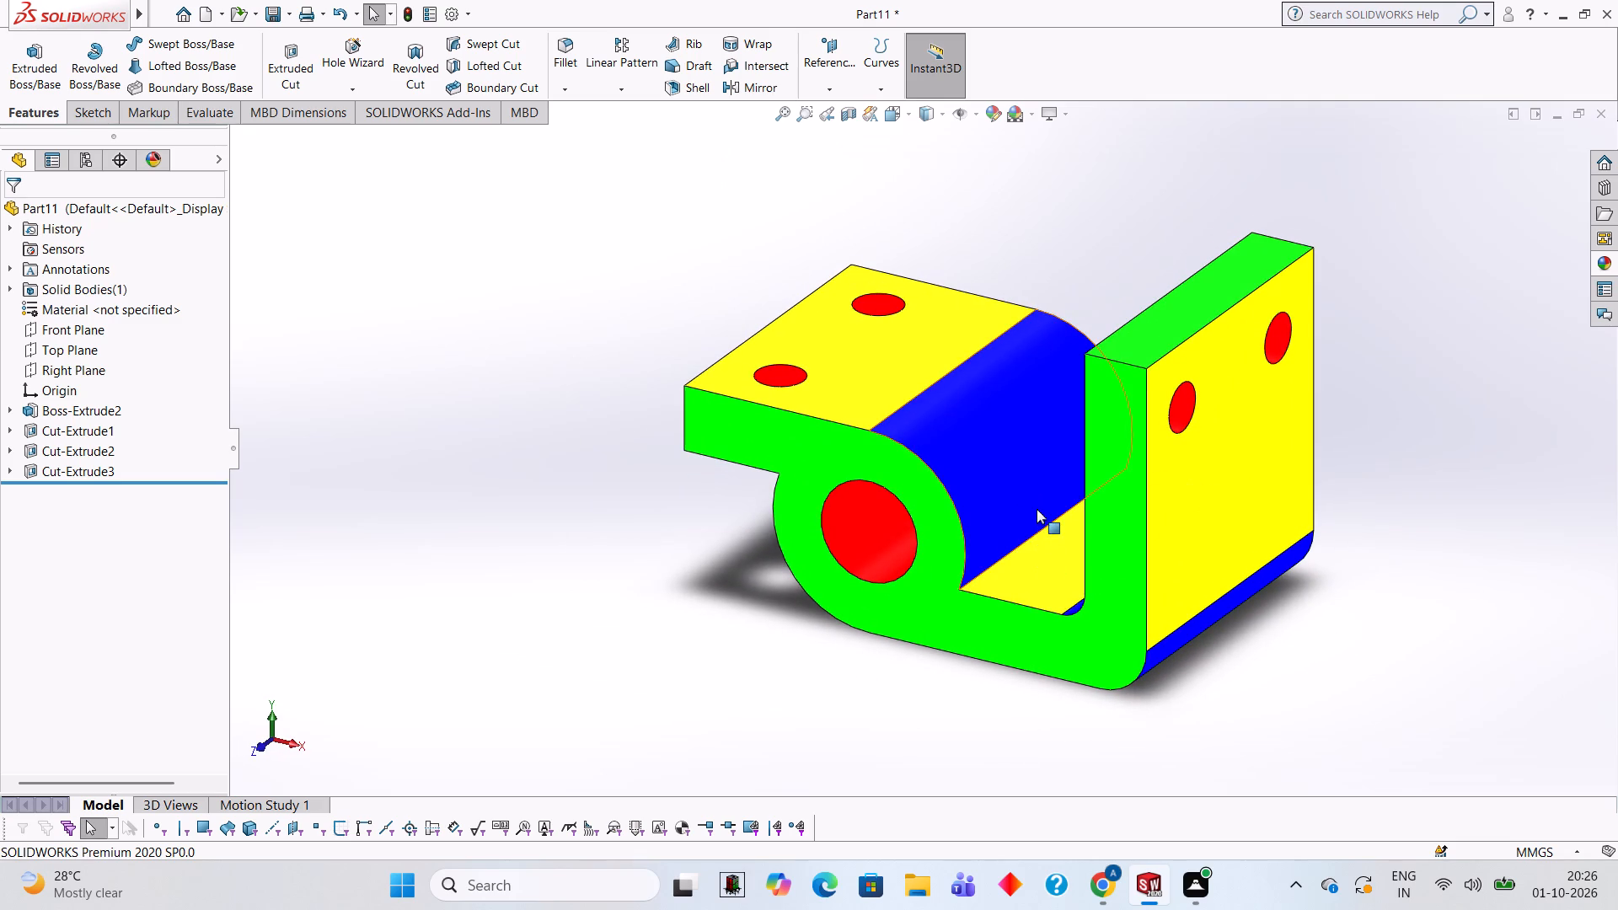
pyautogui.scroll(1, 1032, 481)
pyautogui.middleClick(1032, 481)
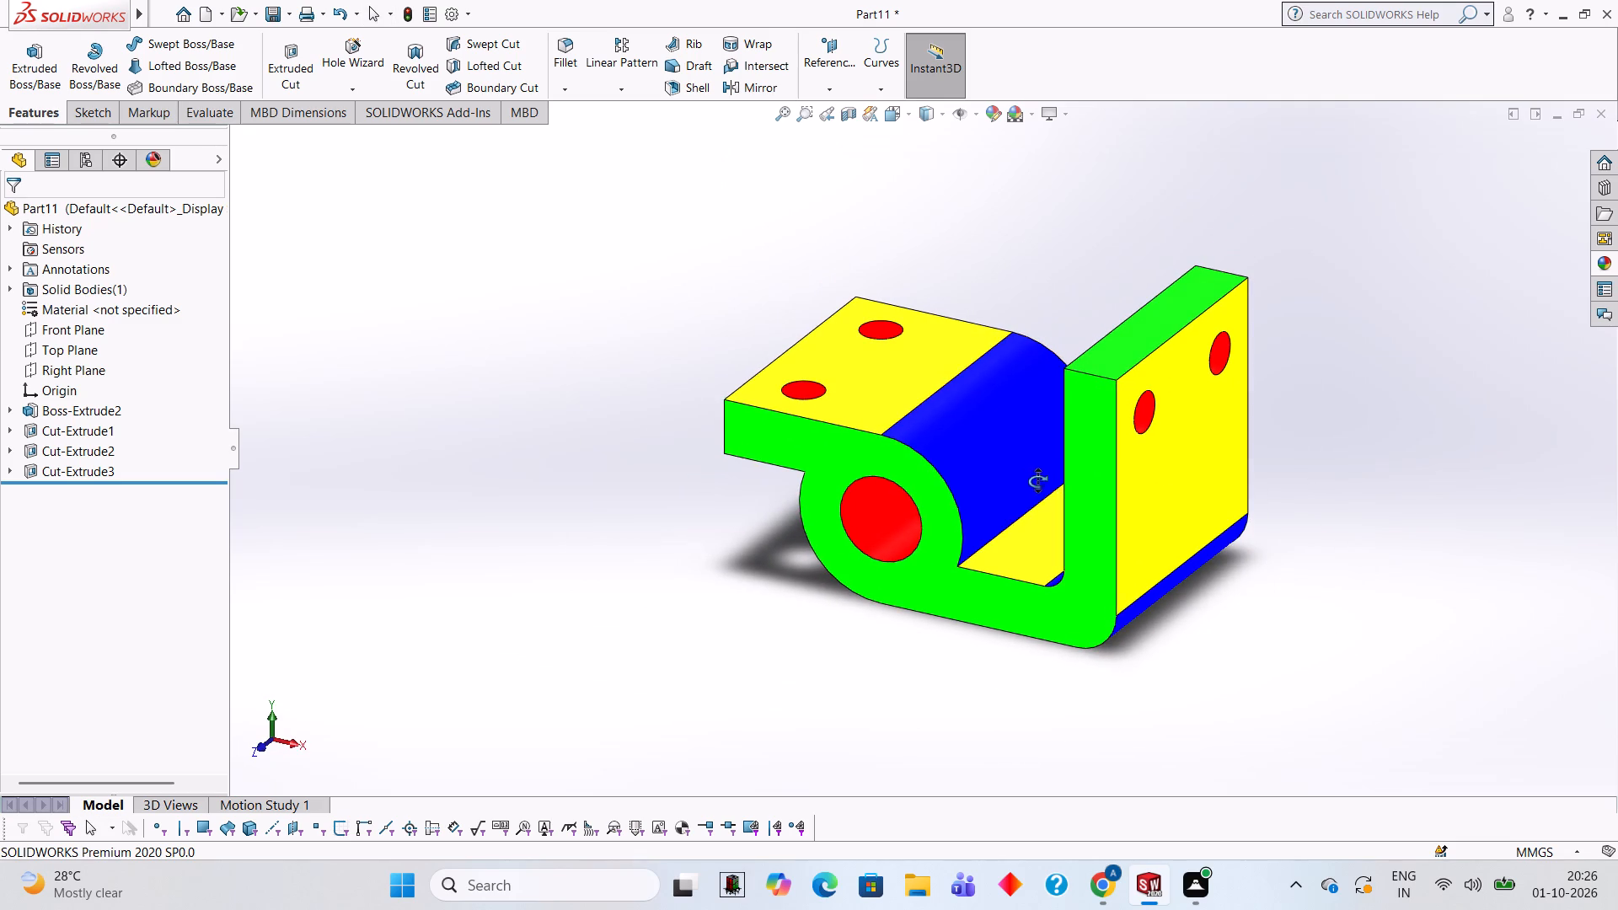
pyautogui.middleClick(1037, 480)
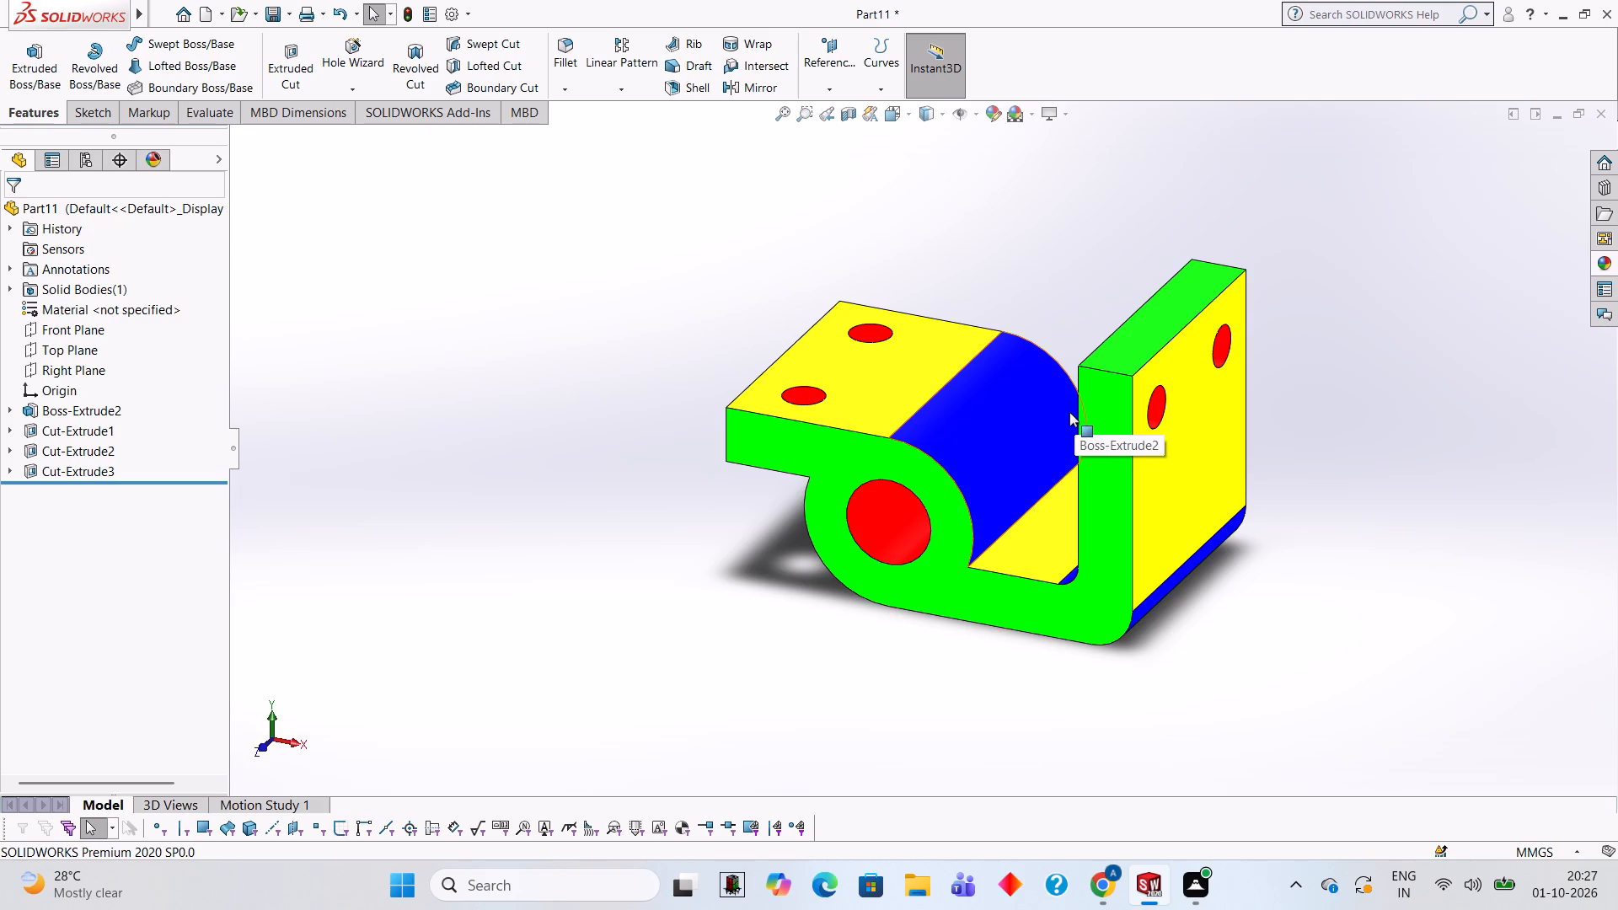
pyautogui.moveTo(1229, 454); pyautogui.dragTo(1221, 460, button='middle')
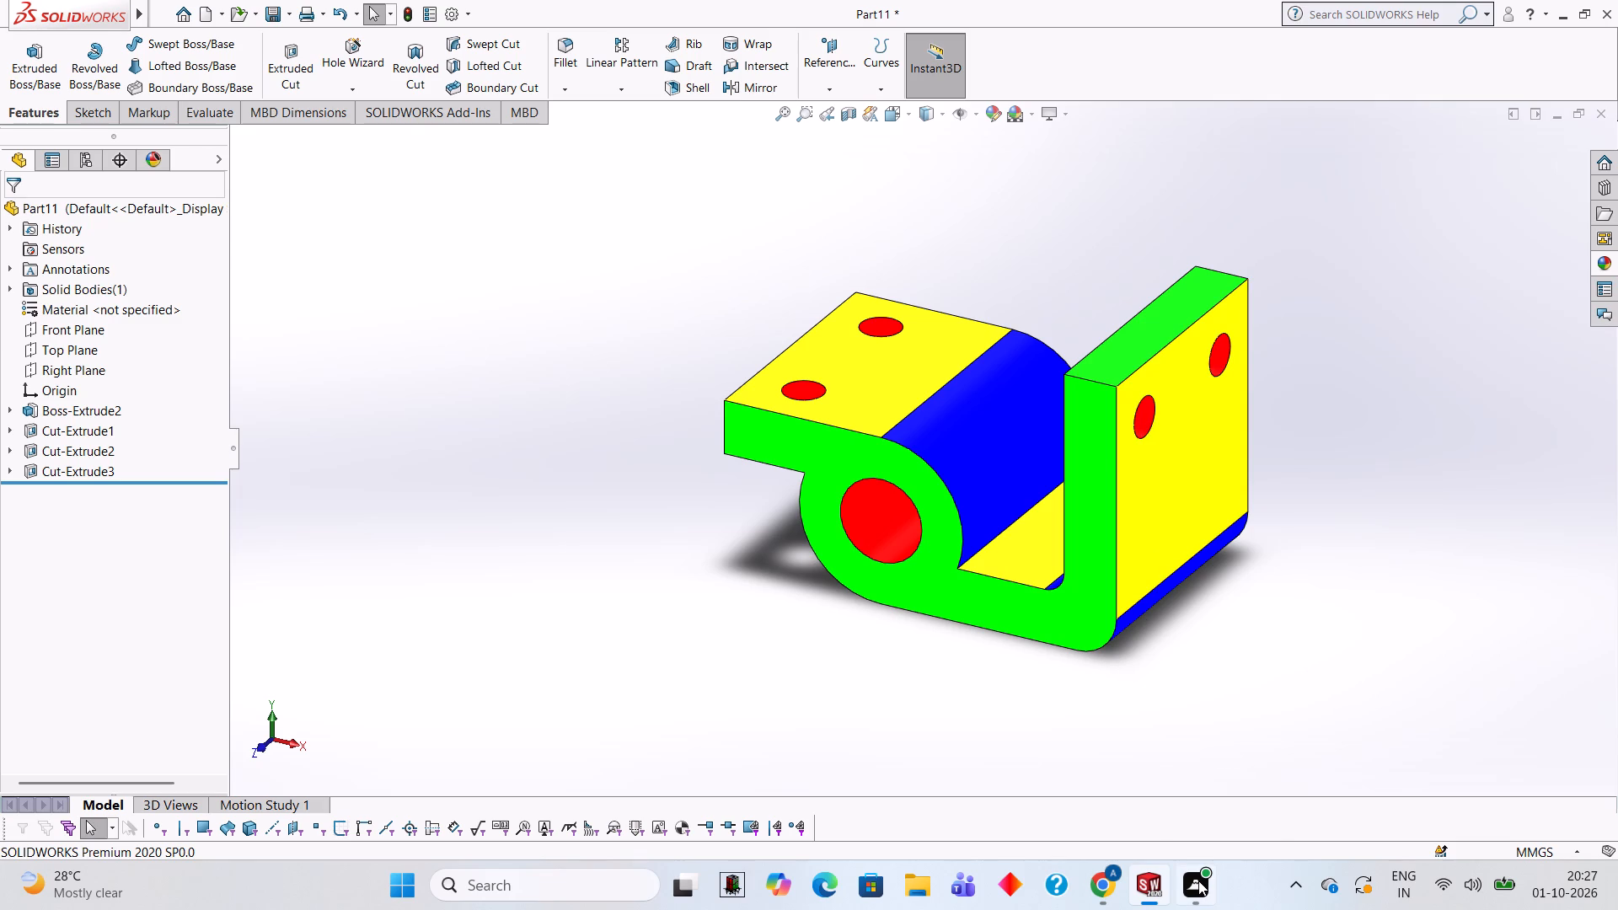
pyautogui.moveTo(1222, 466); pyautogui.dragTo(1266, 463, button='middle')
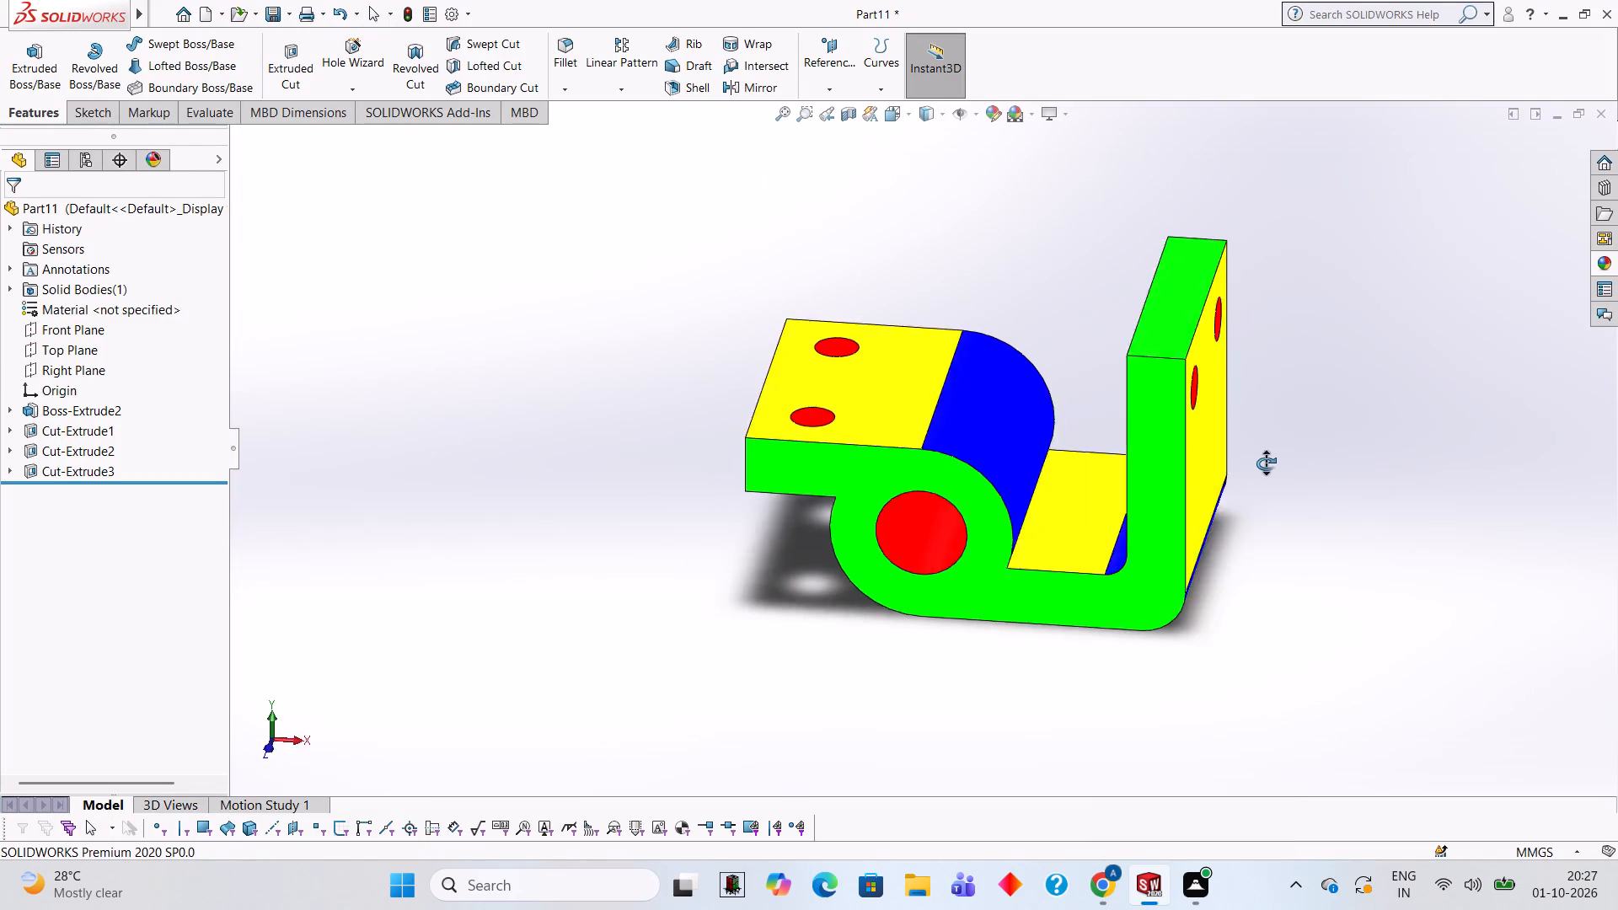
pyautogui.moveTo(1266, 463); pyautogui.dragTo(865, 465, button='middle')
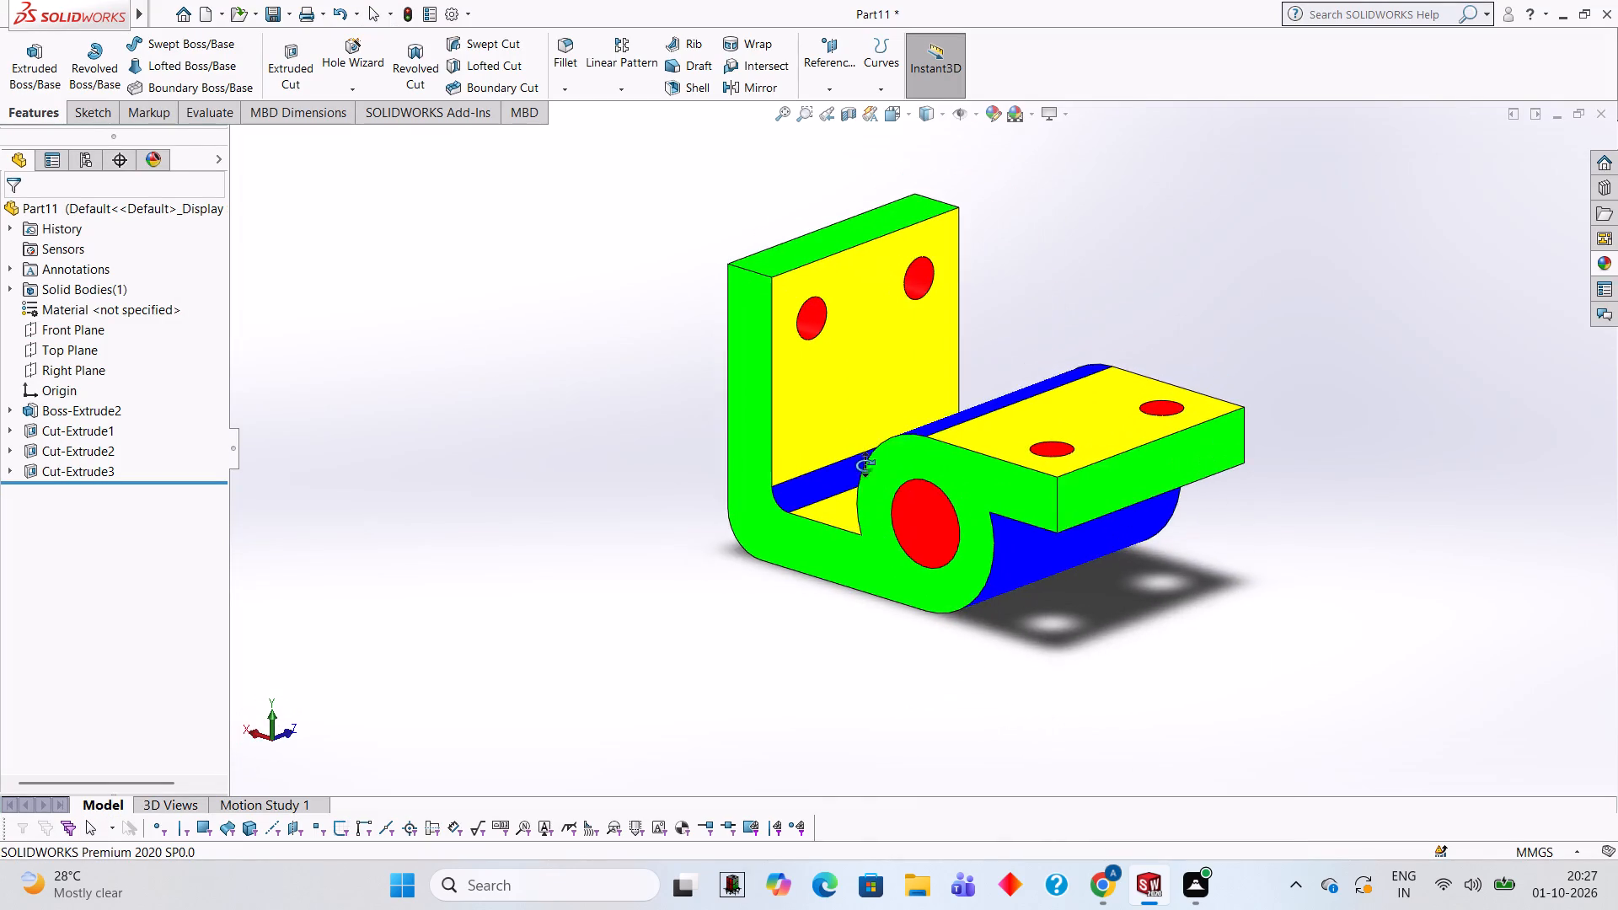
pyautogui.moveTo(865, 465); pyautogui.dragTo(911, 391, button='middle')
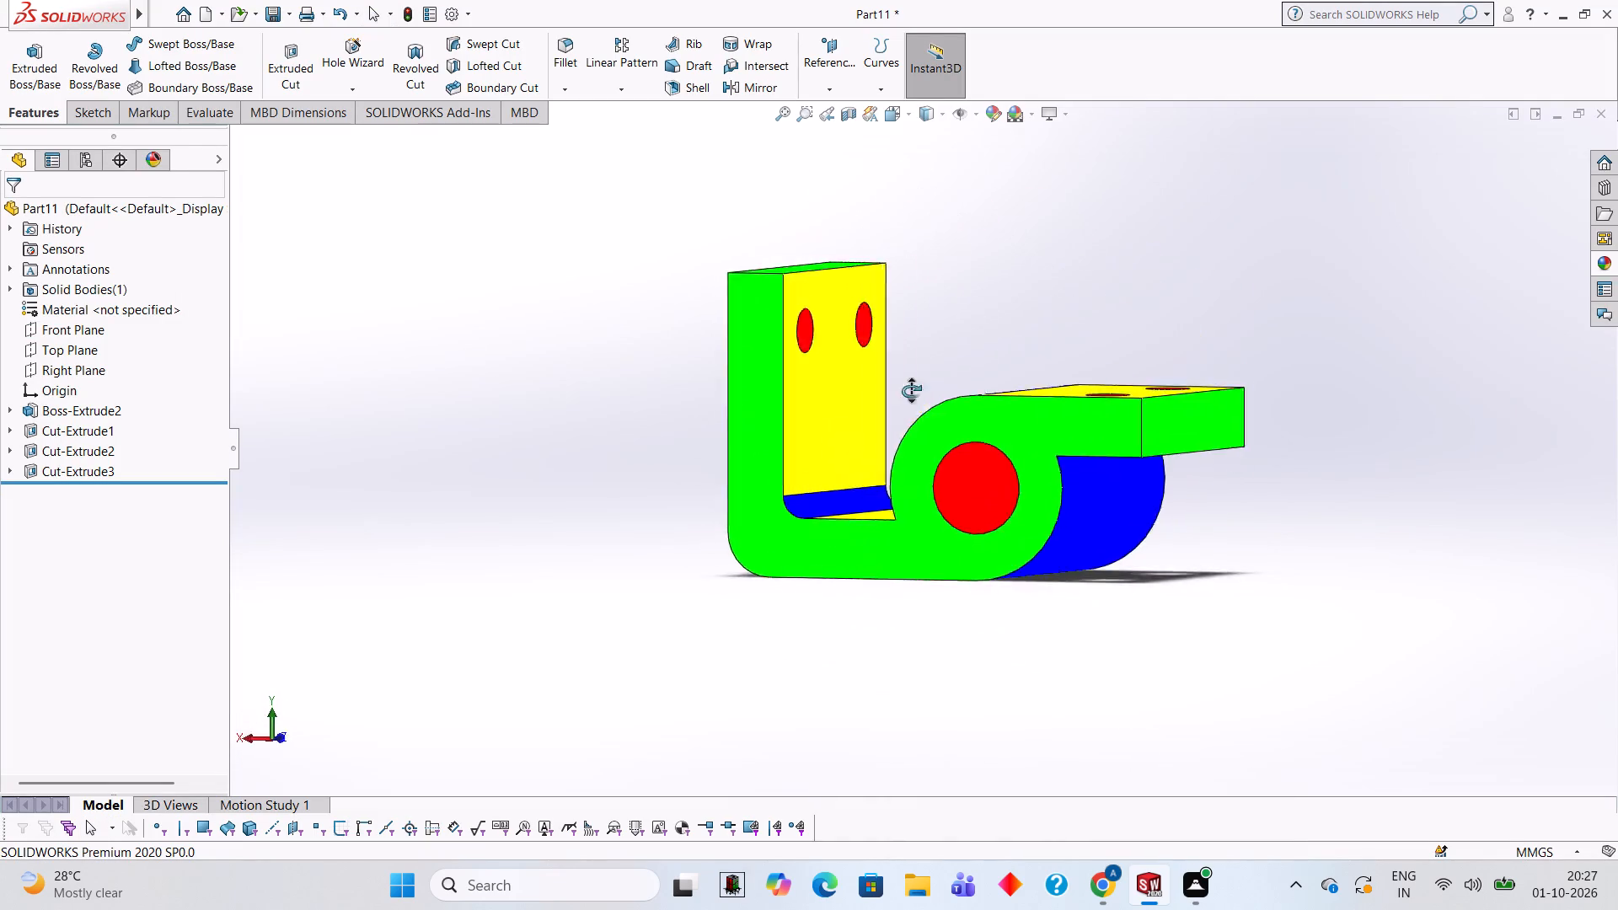
pyautogui.moveTo(911, 391); pyautogui.dragTo(858, 467, button='middle')
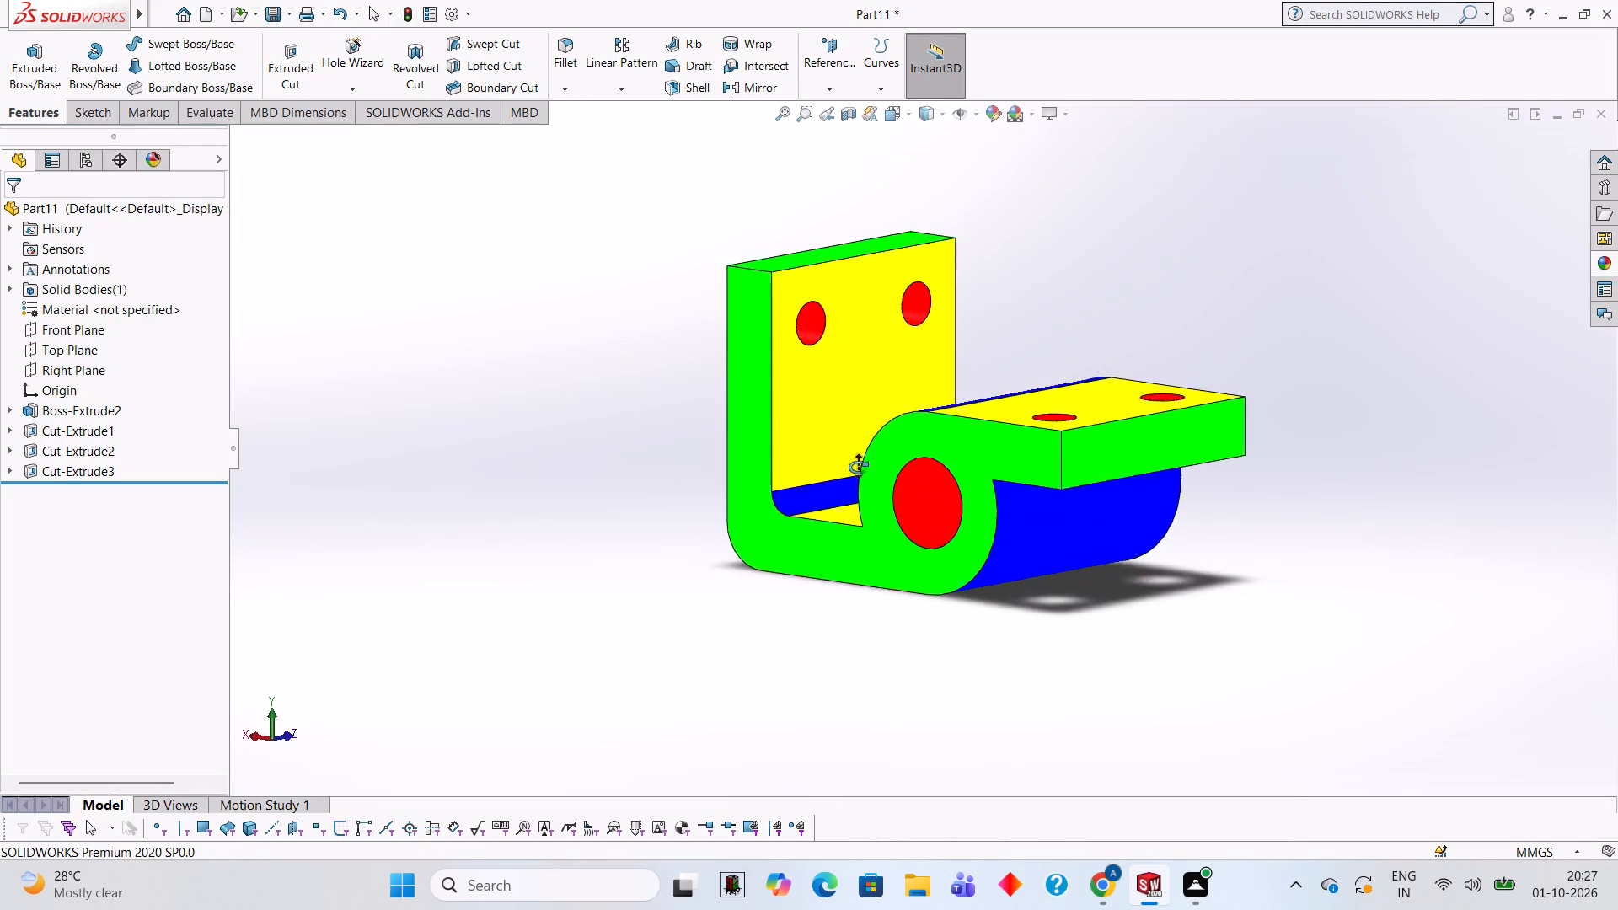
pyautogui.moveTo(858, 467); pyautogui.dragTo(853, 470, button='middle')
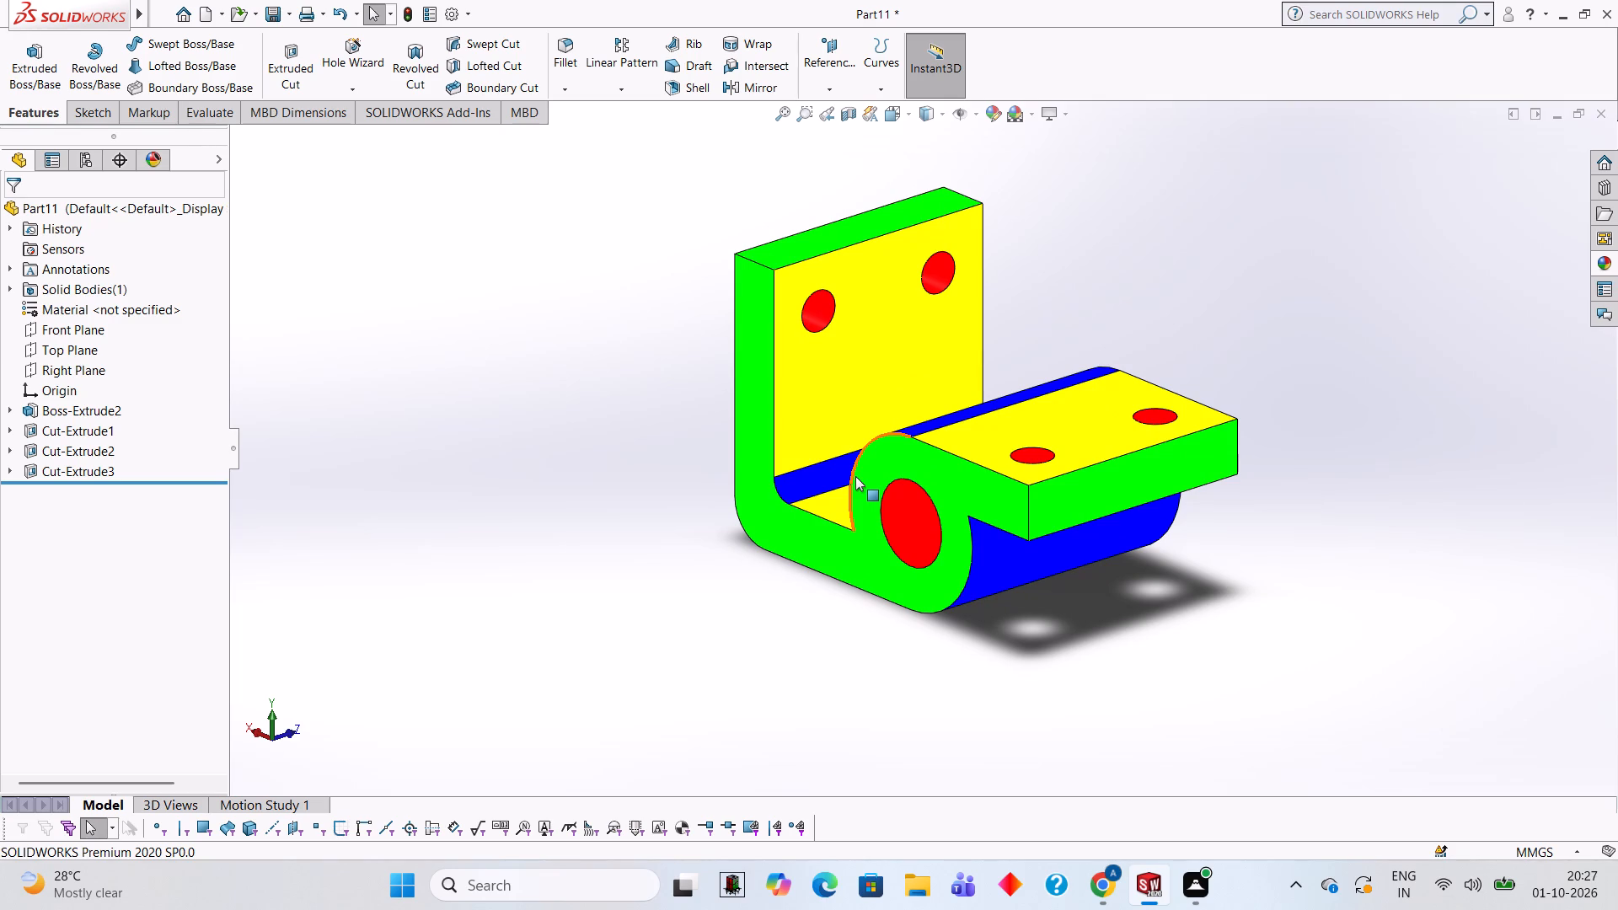
# Examine the finished coloured bracket from several slightly different angled views around its front and top.
pyautogui.middleClick(855, 476)
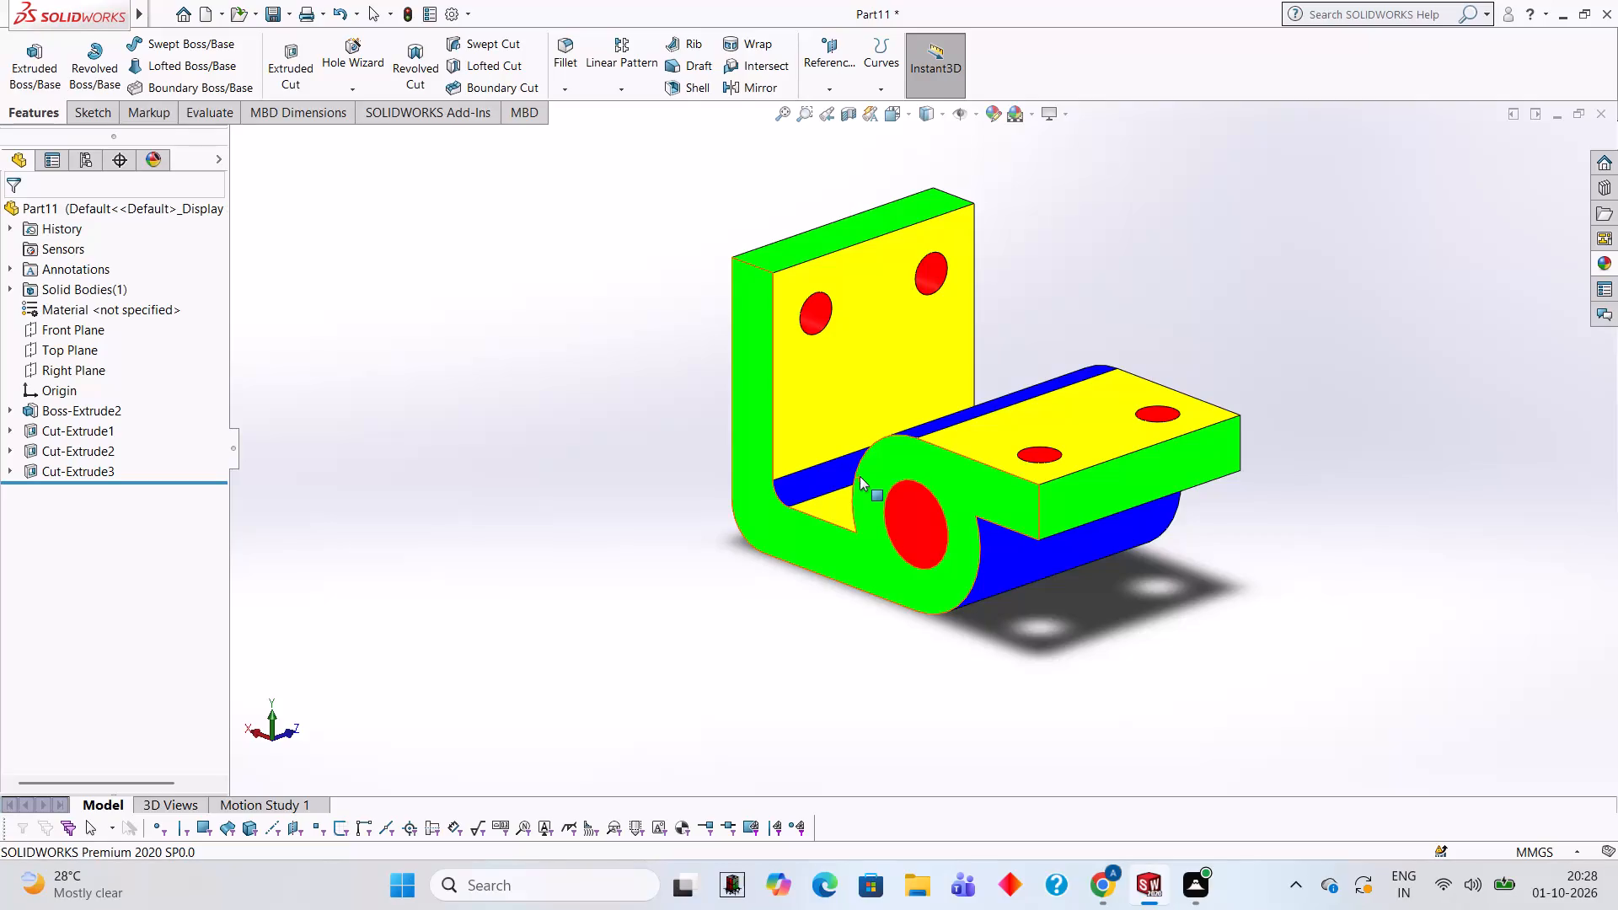
pyautogui.moveTo(867, 456); pyautogui.dragTo(883, 454, button='middle')
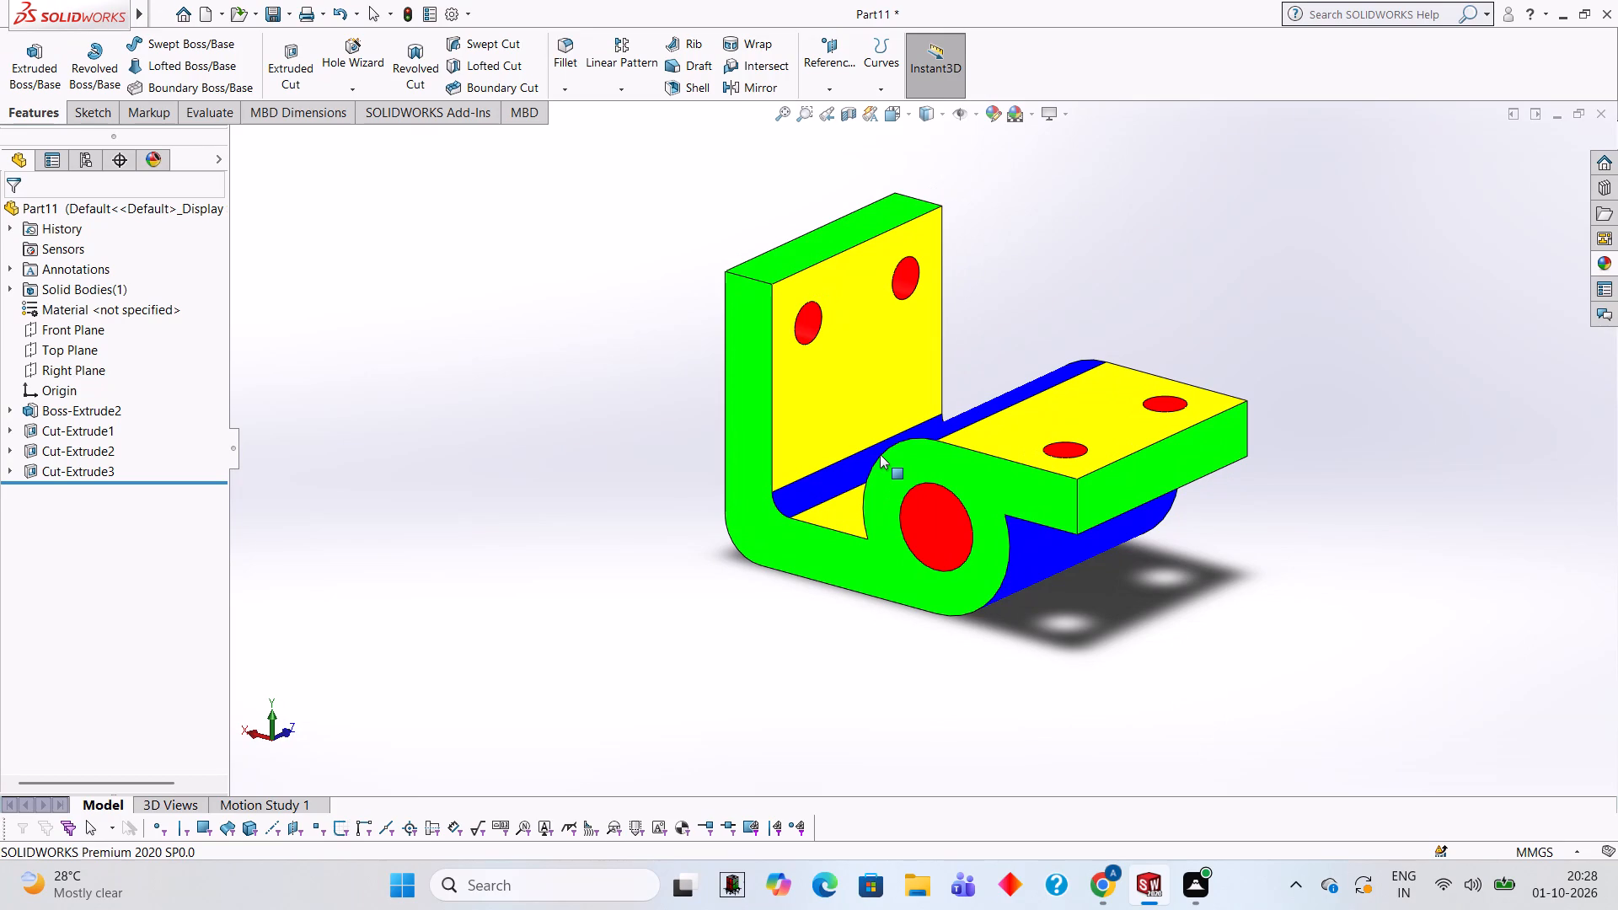
pyautogui.scroll(1, 880, 454)
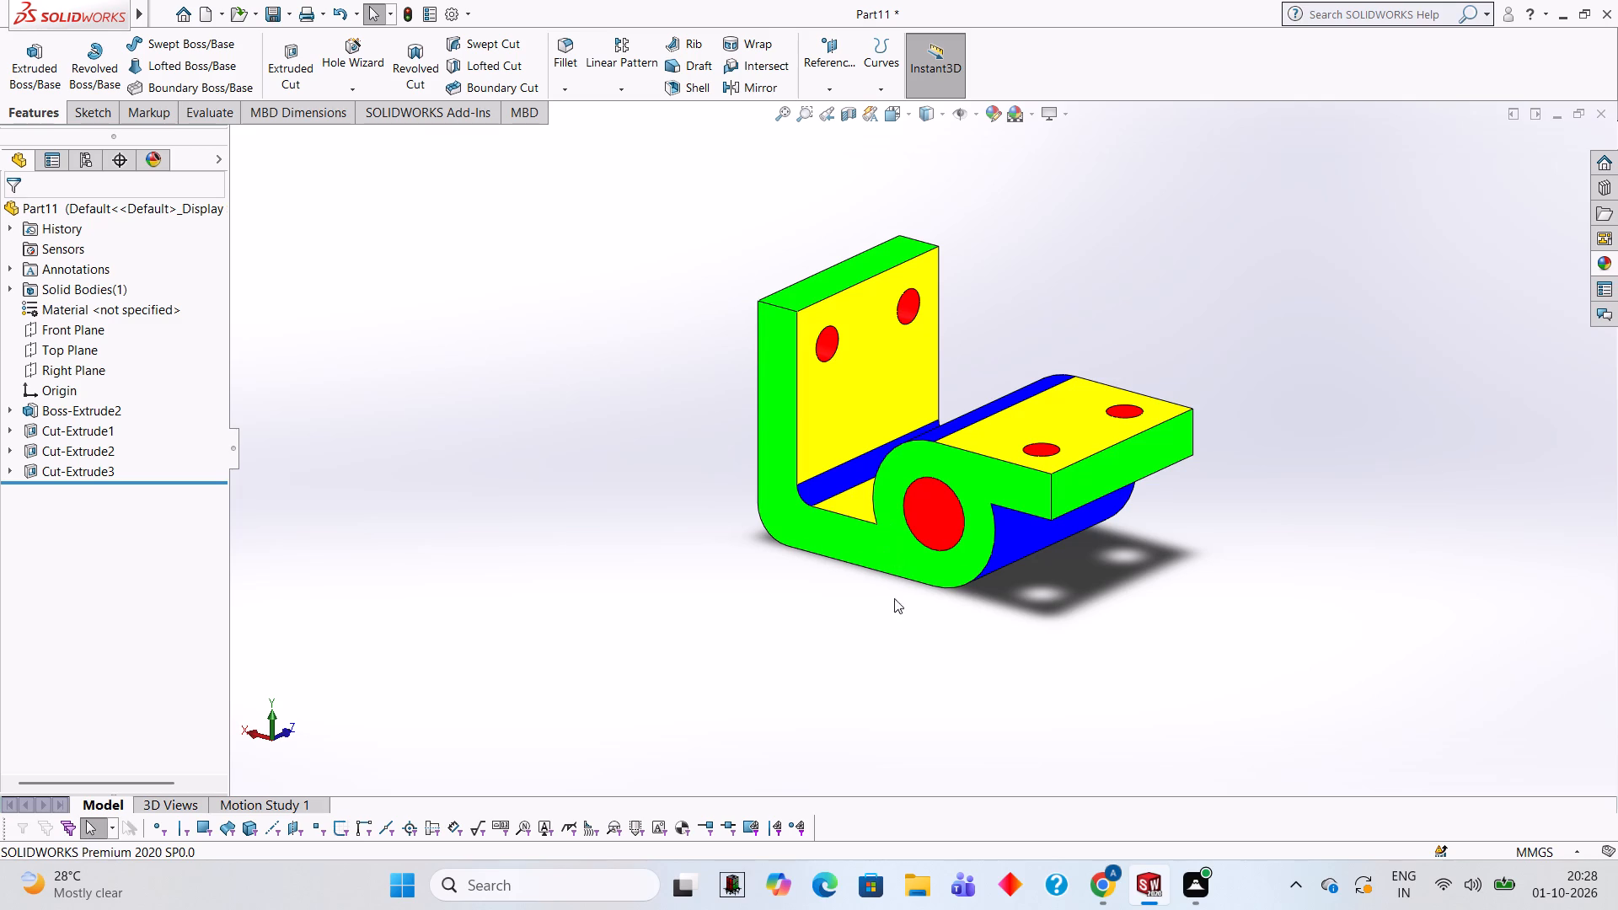
pyautogui.moveTo(933, 381); pyautogui.dragTo(923, 392, button='middle')
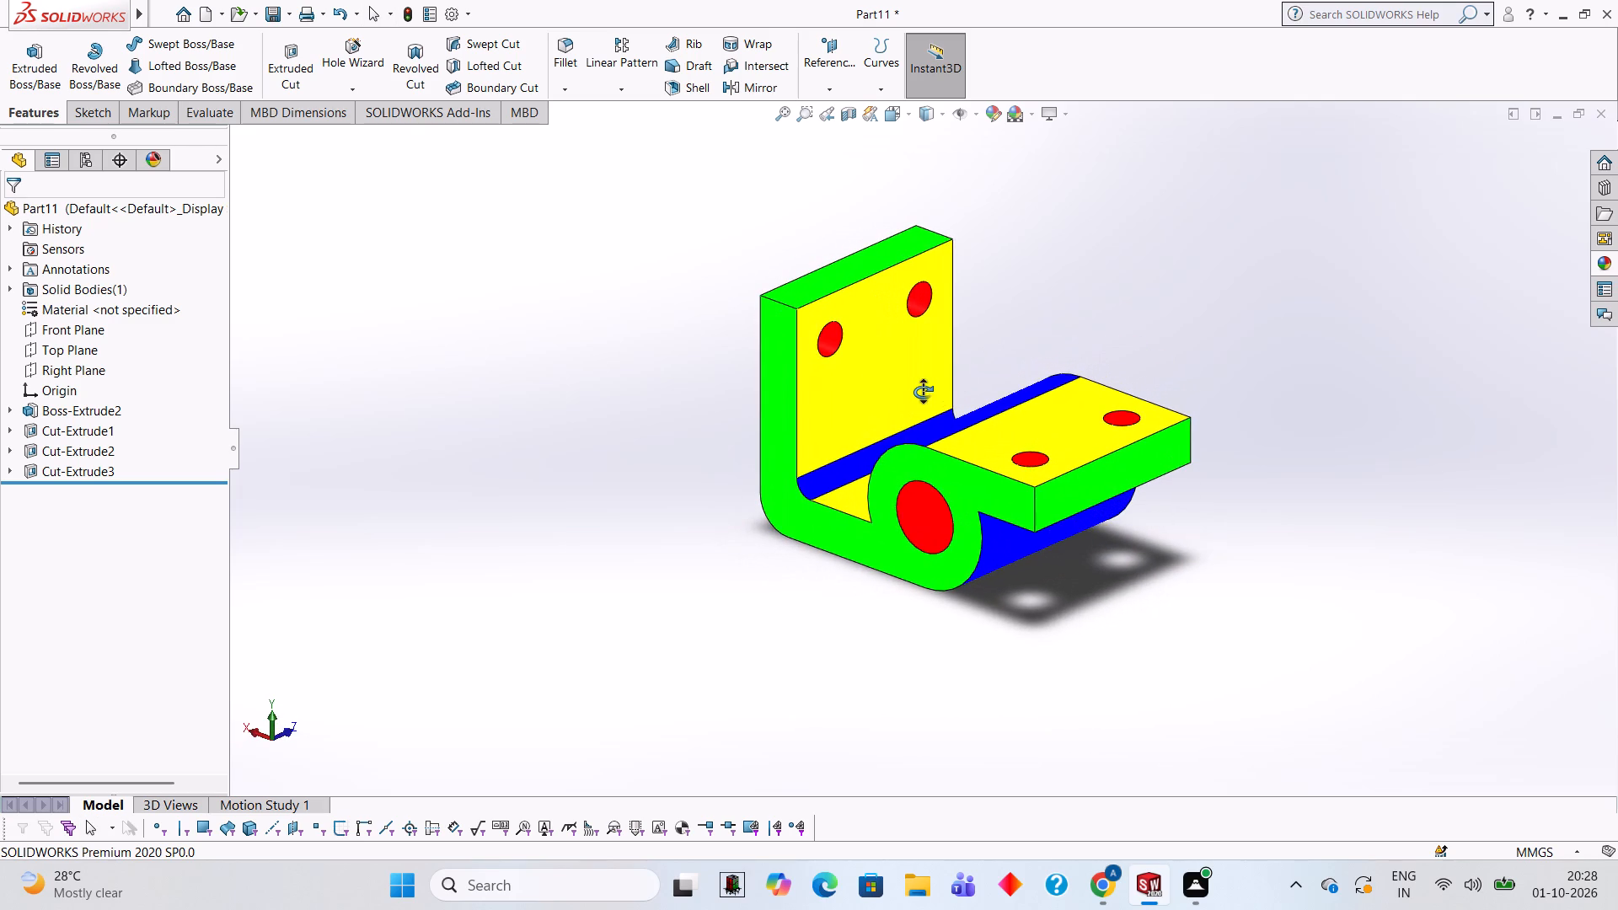
pyautogui.moveTo(923, 392); pyautogui.dragTo(913, 370, button='middle')
pyautogui.middleClick(962, 451)
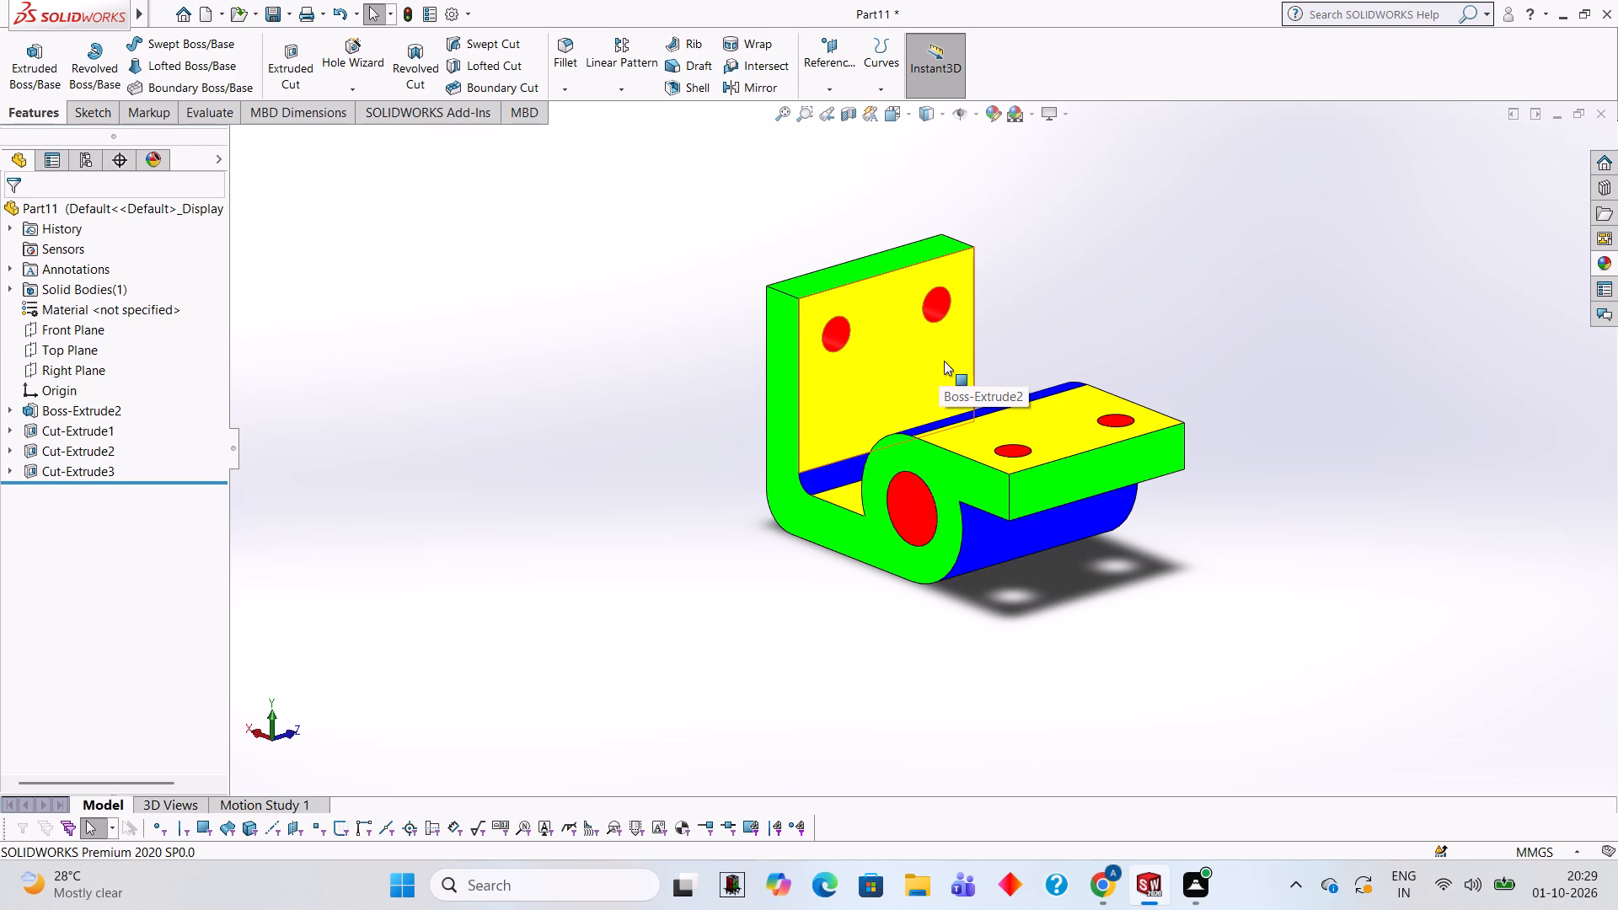
pyautogui.moveTo(848, 370); pyautogui.dragTo(857, 409, button='middle')
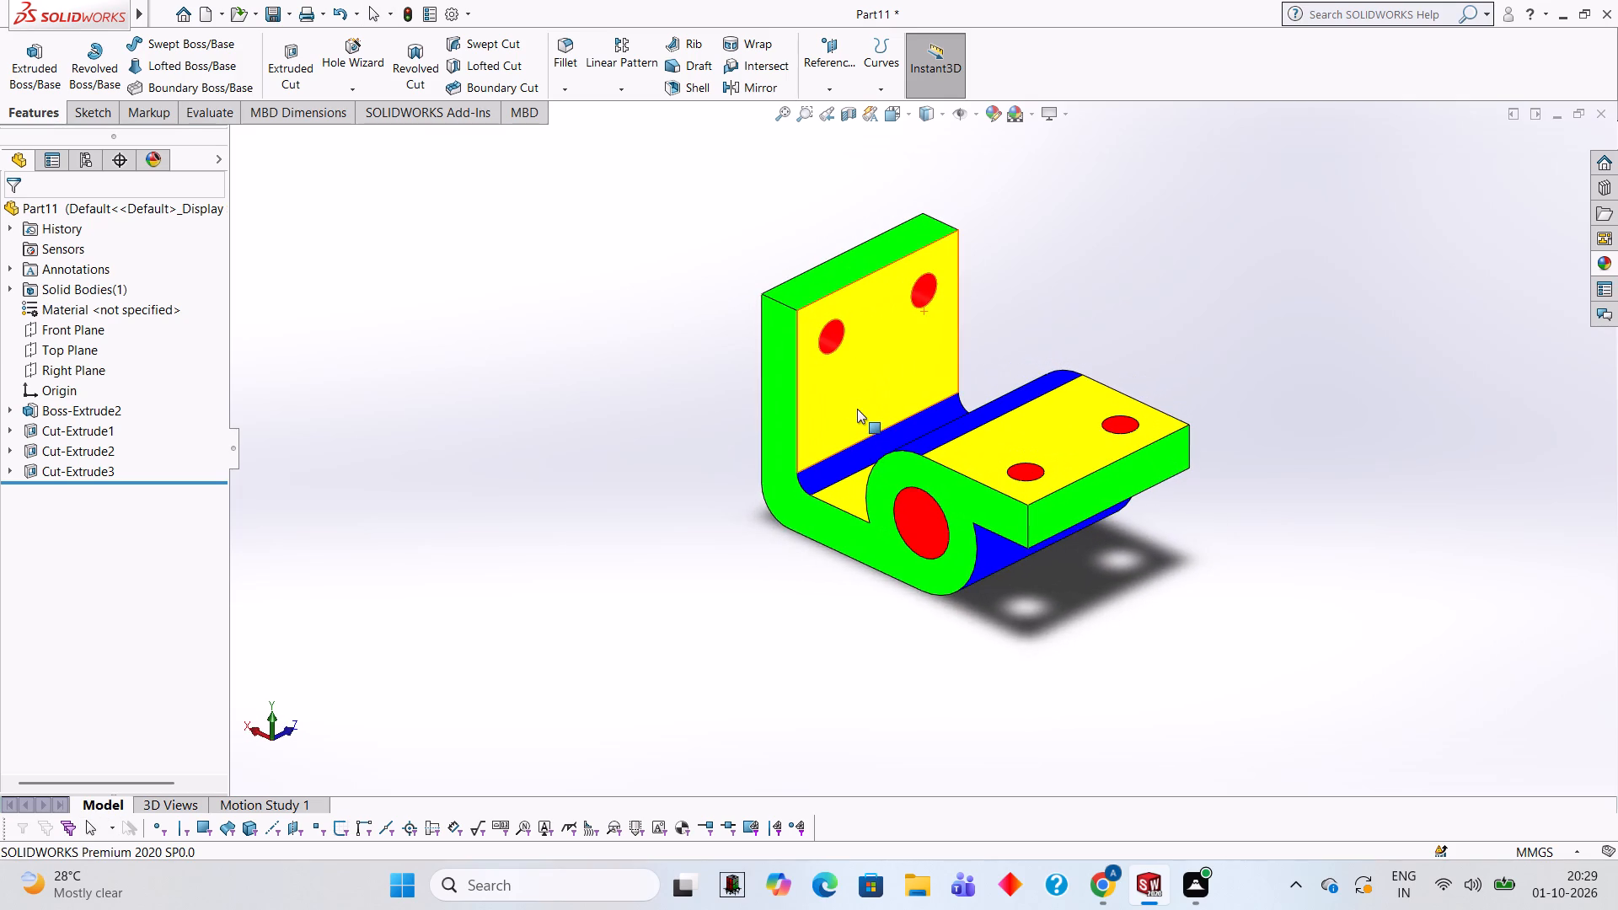
pyautogui.moveTo(880, 431); pyautogui.dragTo(865, 387, button='middle')
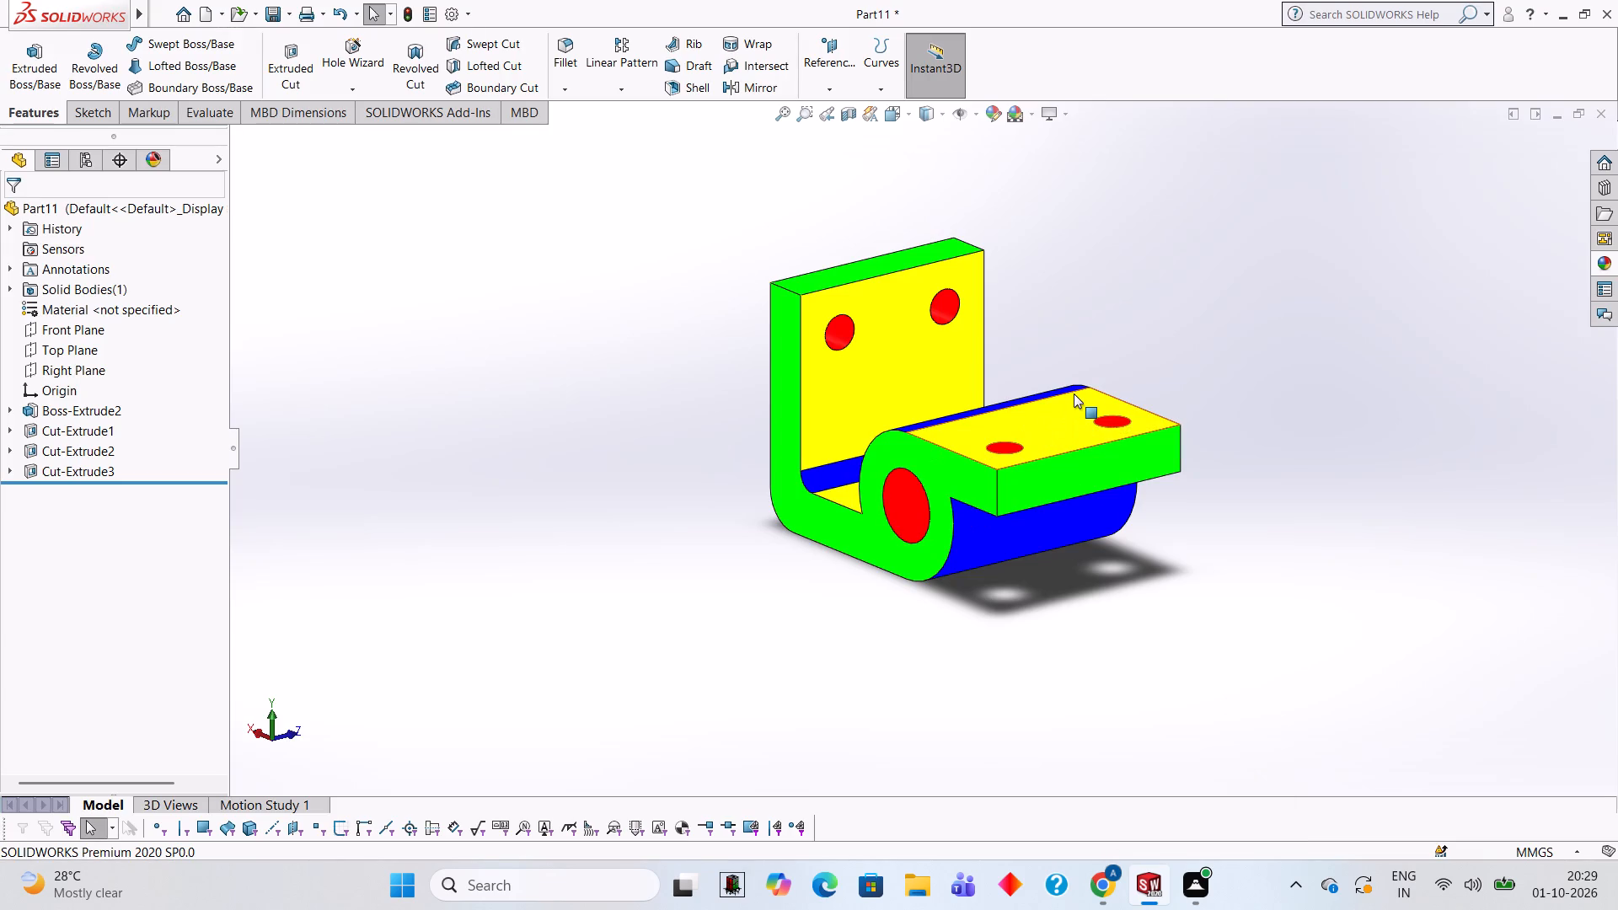
# Save the bracket as a SOLIDWORKS part named "3.3.3.3." in the Documents folder.
pyautogui.hotkey('ctrl', 's')
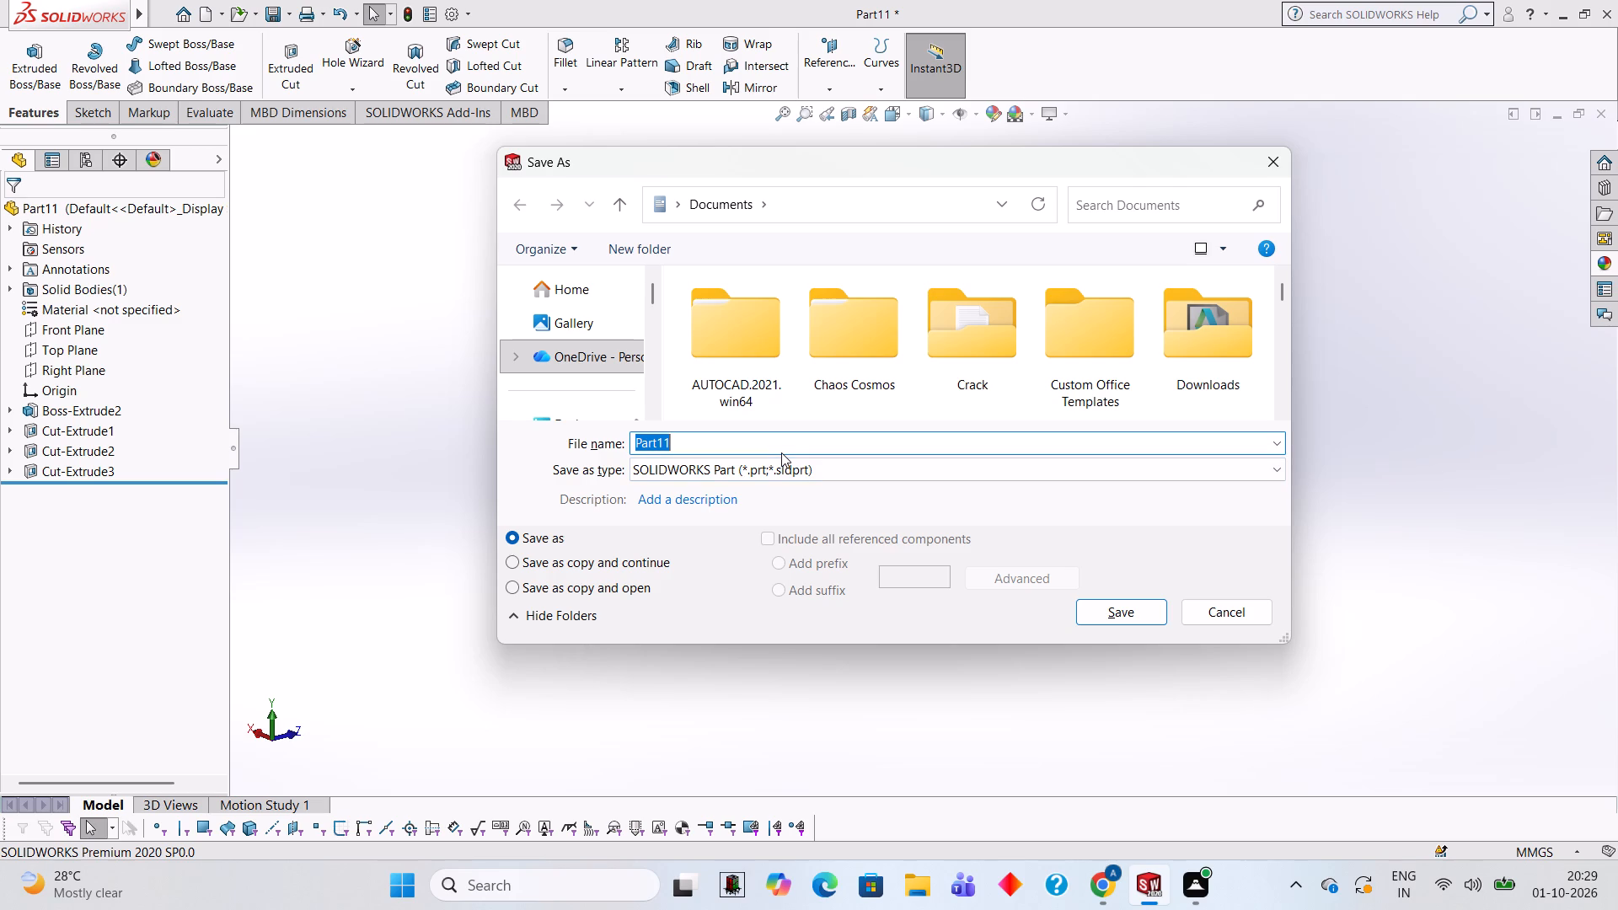
pyautogui.press('BackSpace')
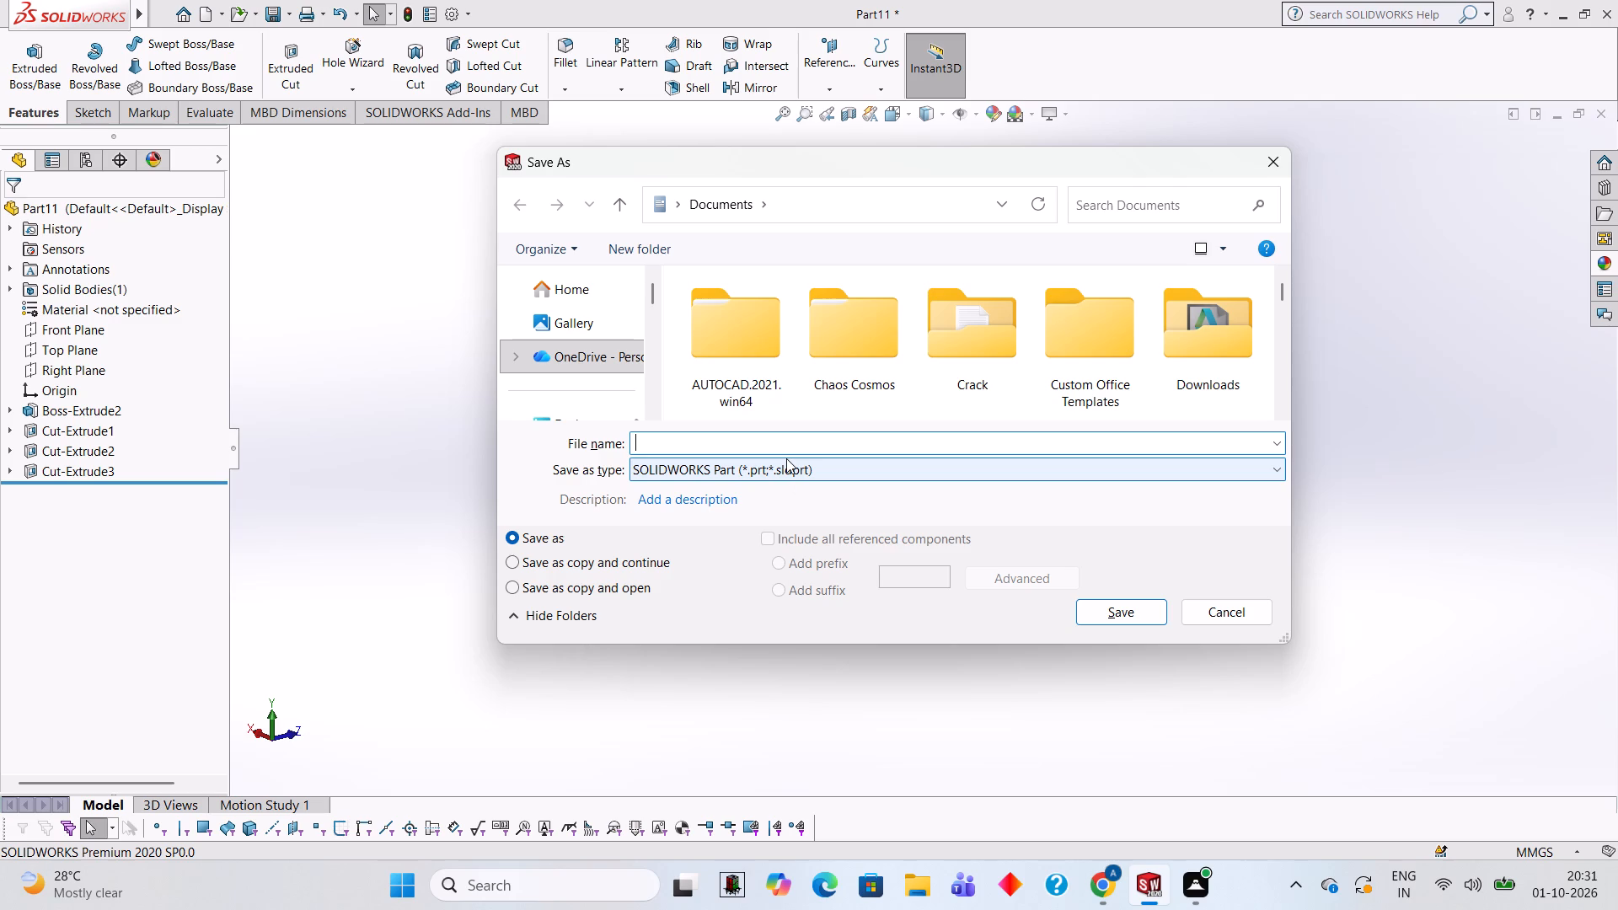
pyautogui.press('3')
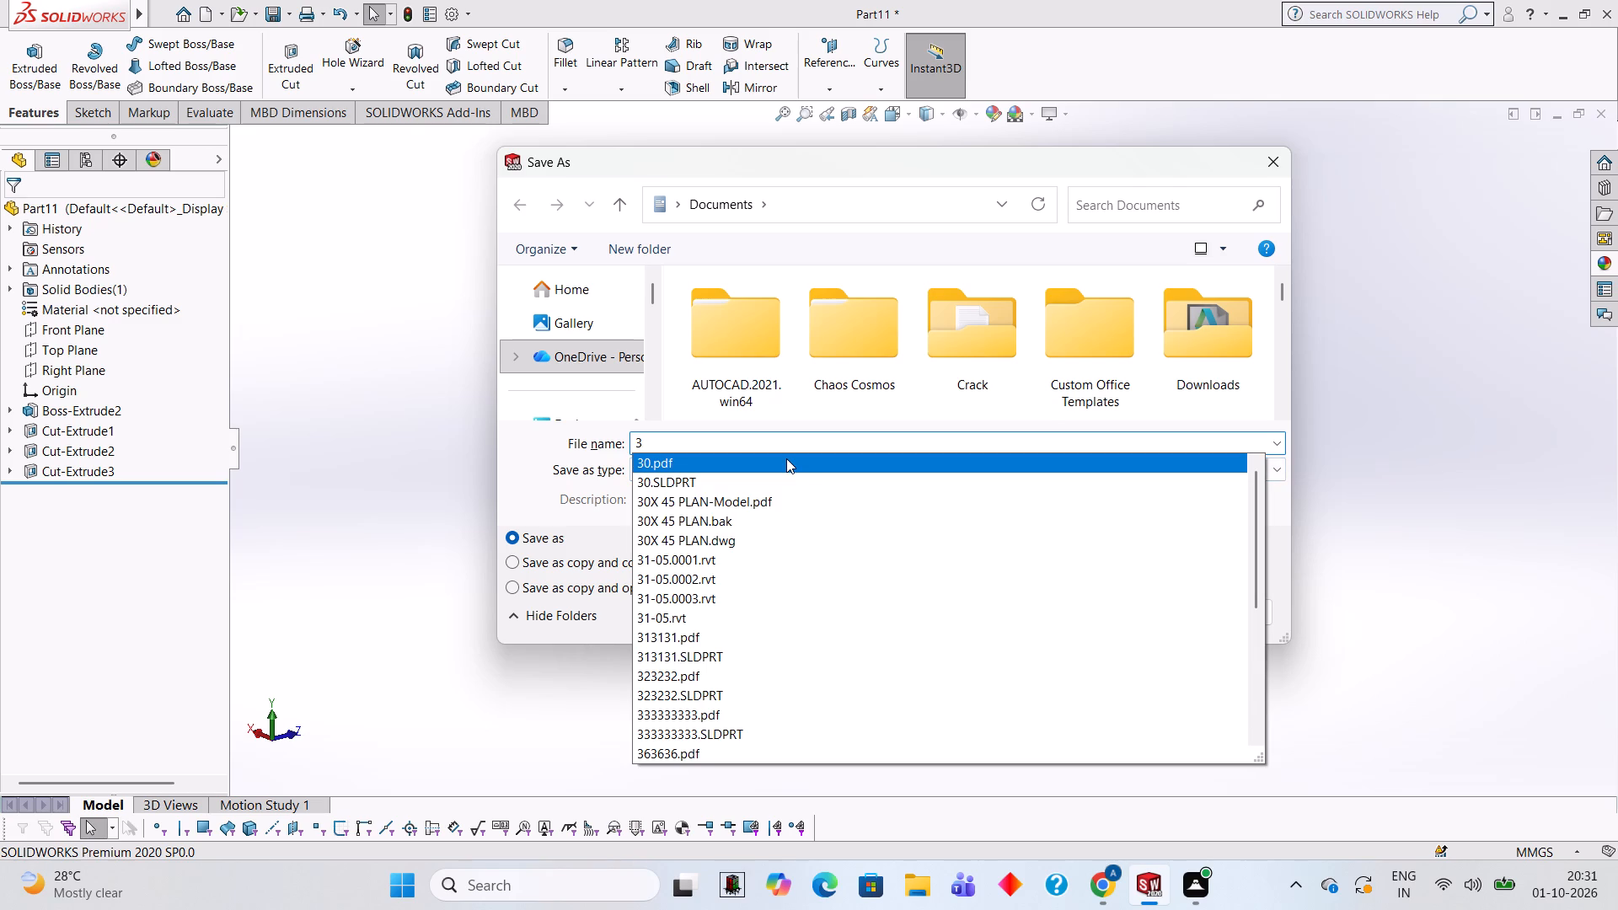
pyautogui.write('.3.3.3.')
pyautogui.press('Return')
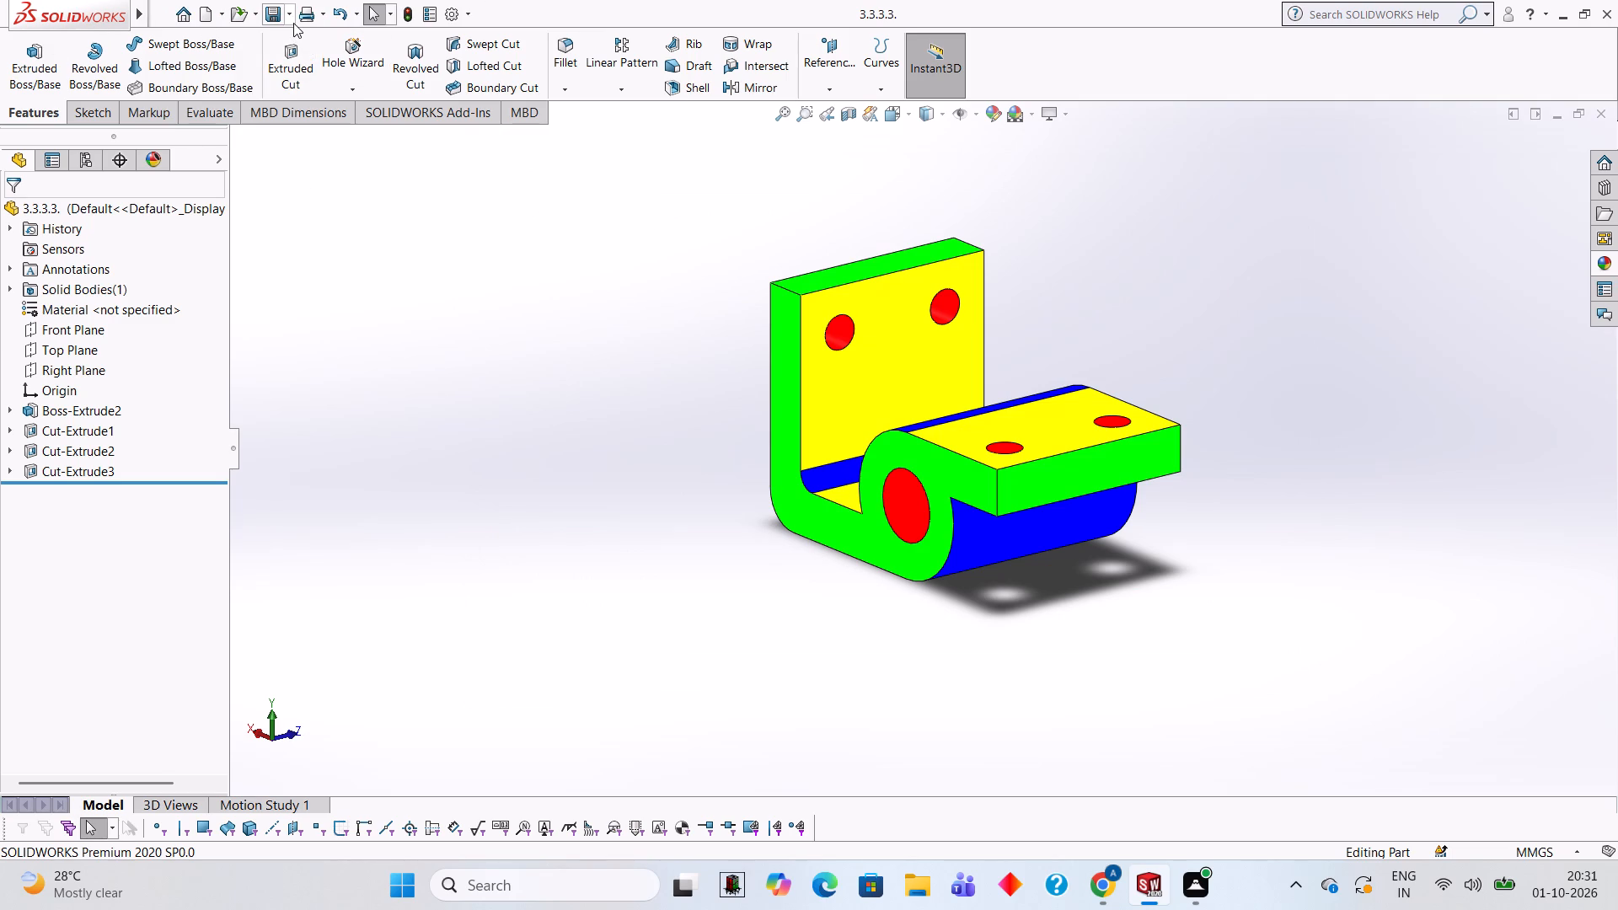
# Save a PDF copy of the bracket in the Documents folder, keeping the file name "3.3.3.3.".
pyautogui.click(293, 23)
pyautogui.click(301, 48)
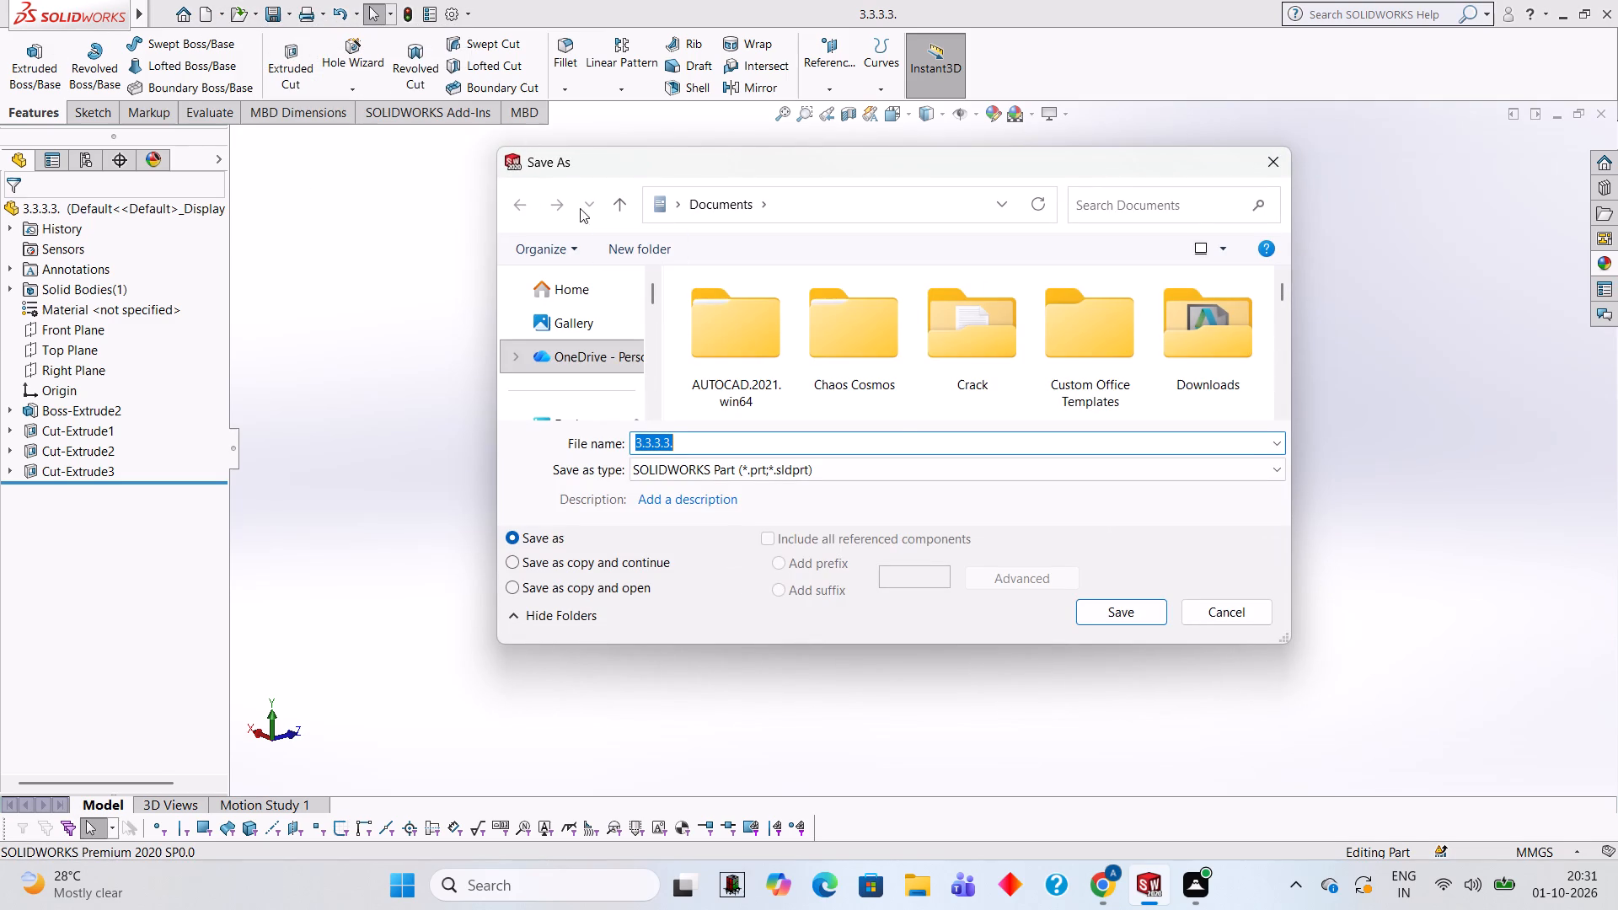
pyautogui.click(942, 465)
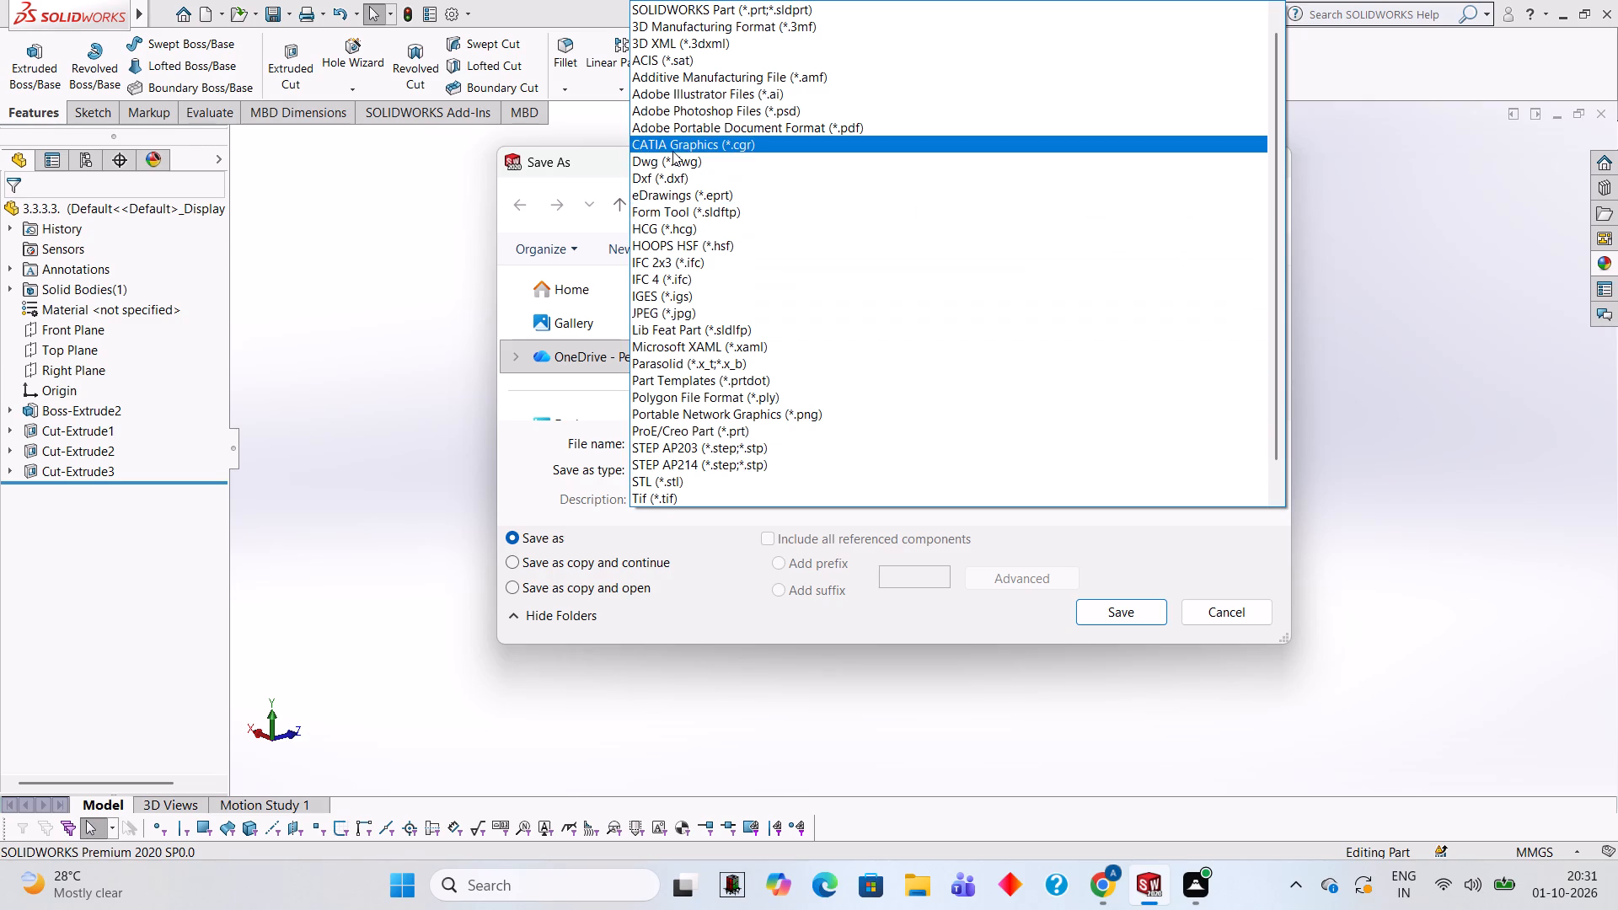
pyautogui.click(672, 135)
pyautogui.click(1115, 649)
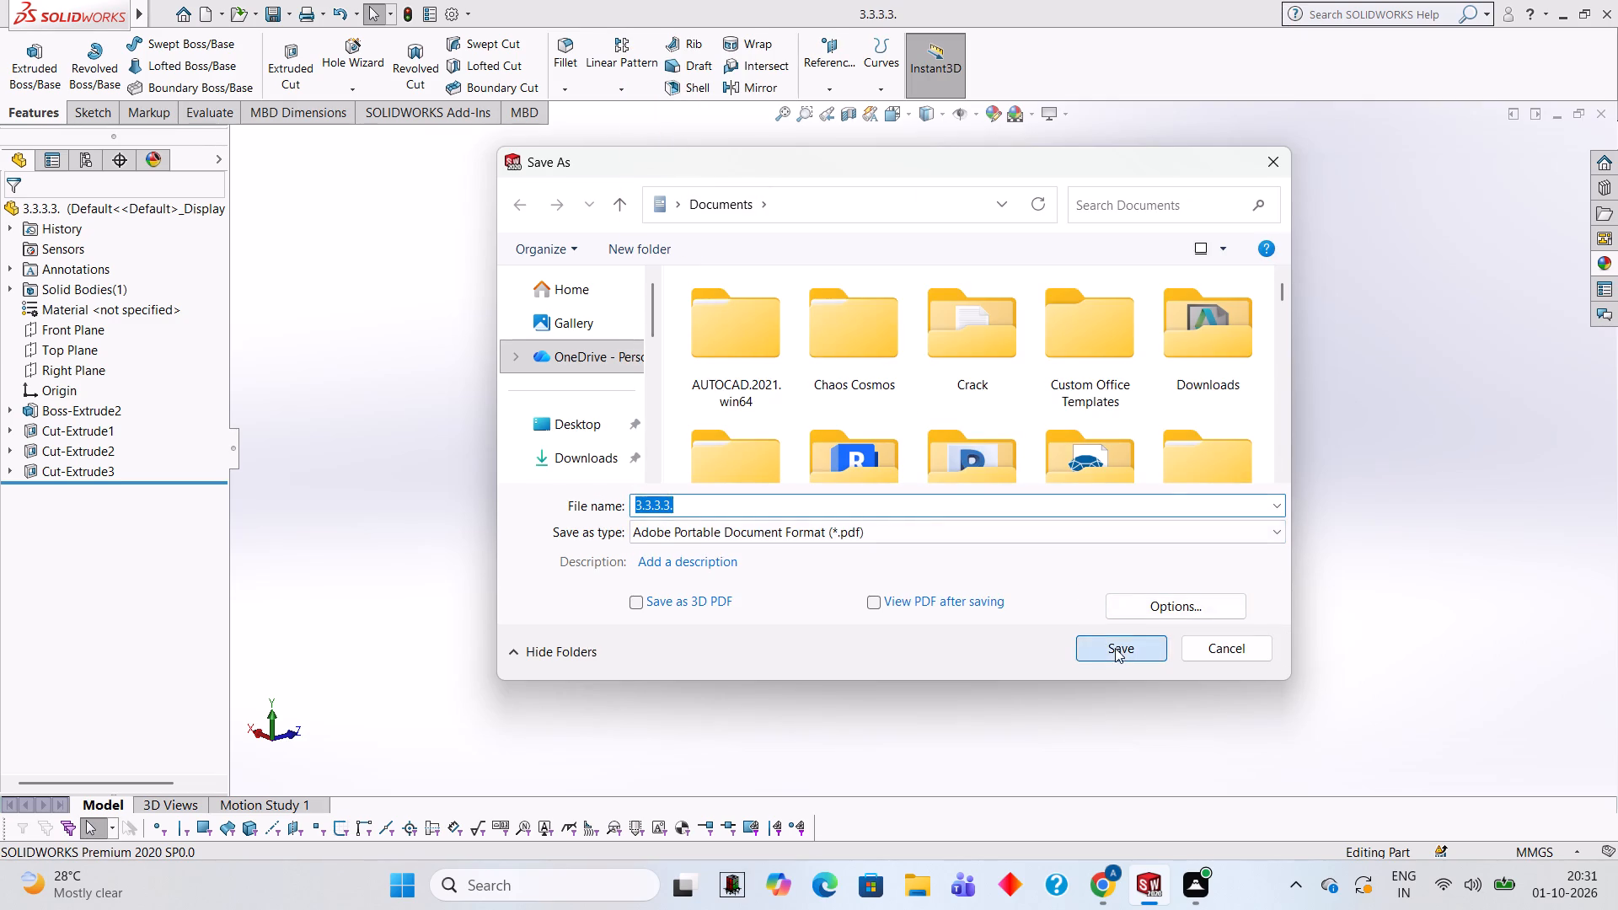